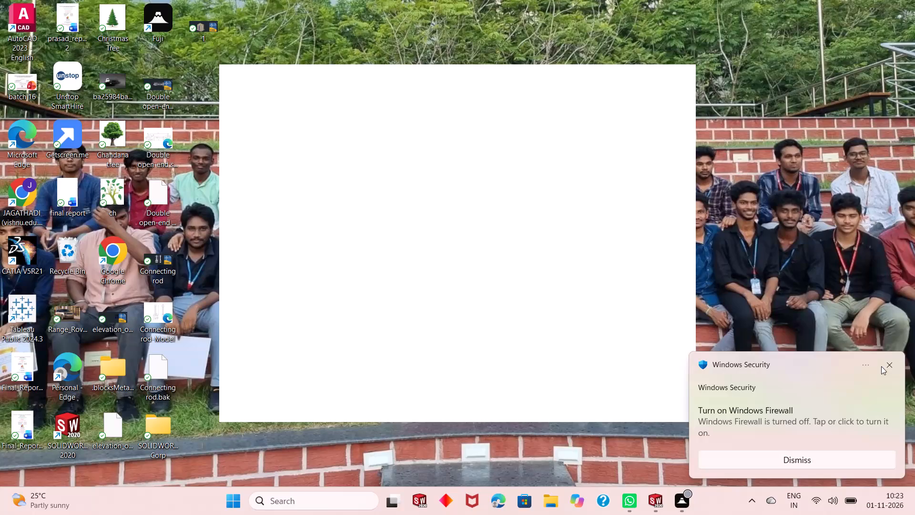
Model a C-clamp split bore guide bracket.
Close the Windows Security notification and switch to the running SOLIDWORKS 2020 window.
{"action": "left_click", "coordinate": [884, 366]}
{"action": "left_click", "coordinate": [648, 501]}
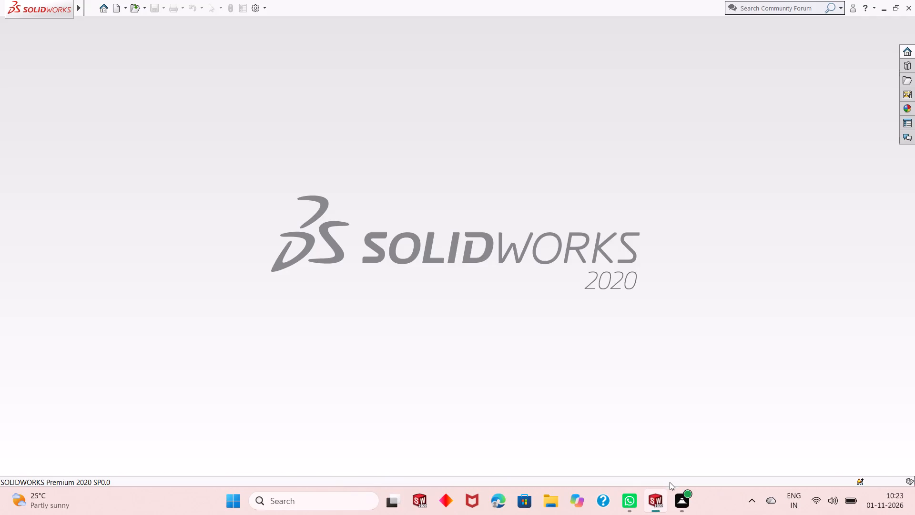
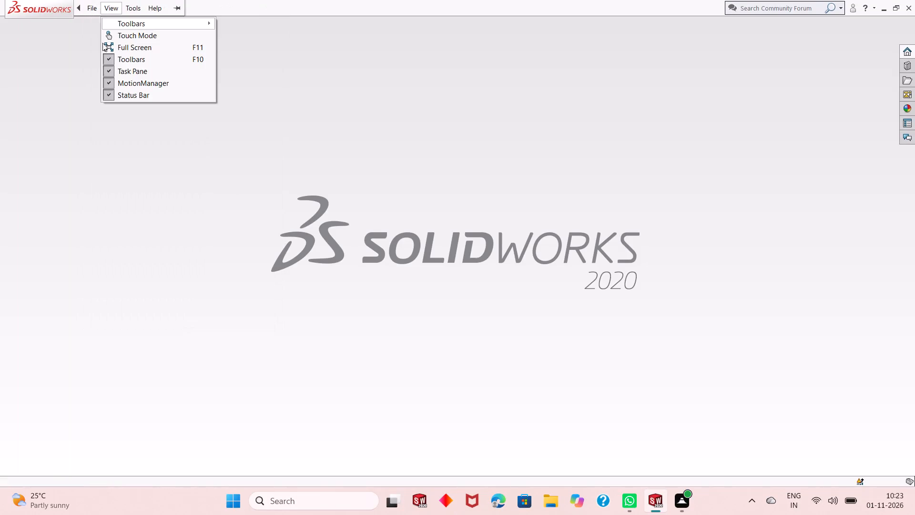
Create a new Part document.
{"action": "left_click", "coordinate": [79, 88]}
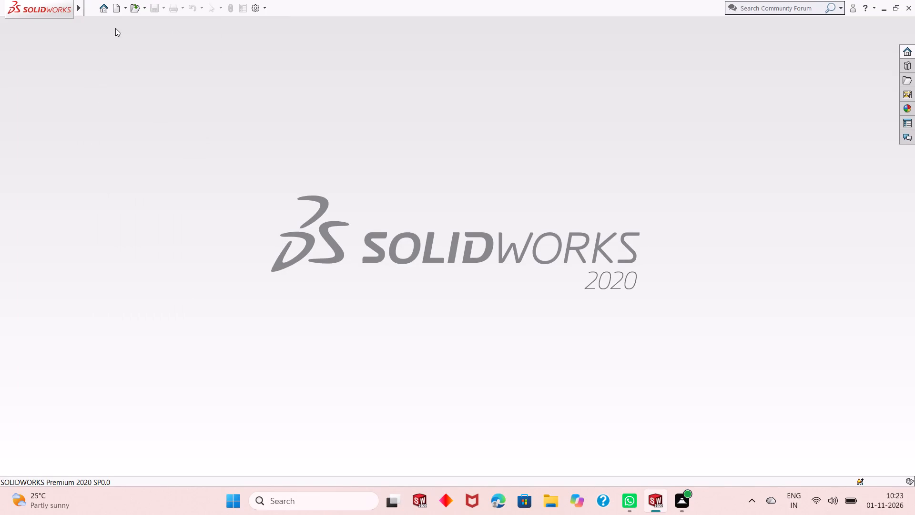
{"action": "left_click", "coordinate": [118, 10]}
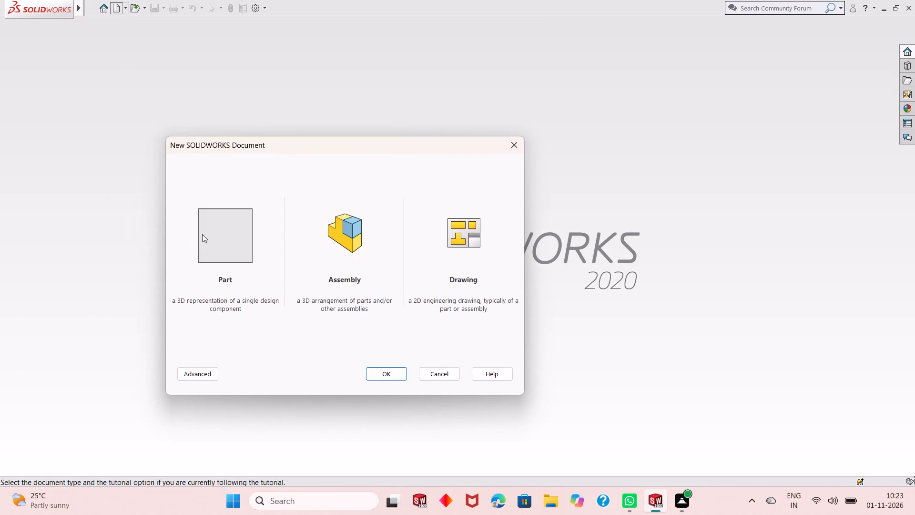
{"action": "double_click", "coordinate": [203, 234]}
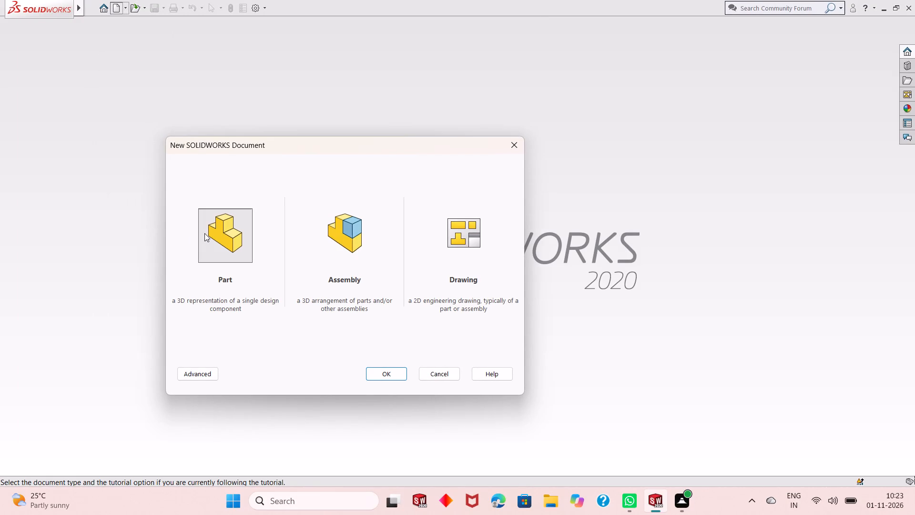
{"action": "double_click", "coordinate": [224, 234]}
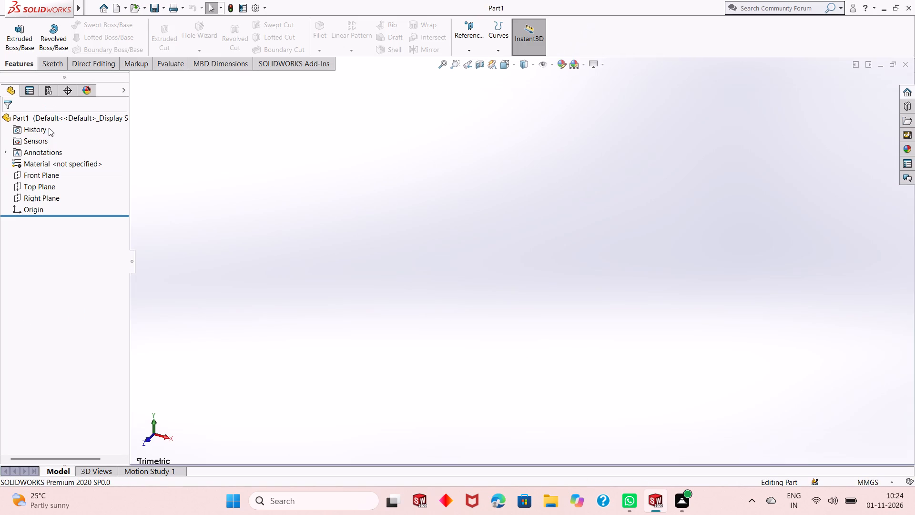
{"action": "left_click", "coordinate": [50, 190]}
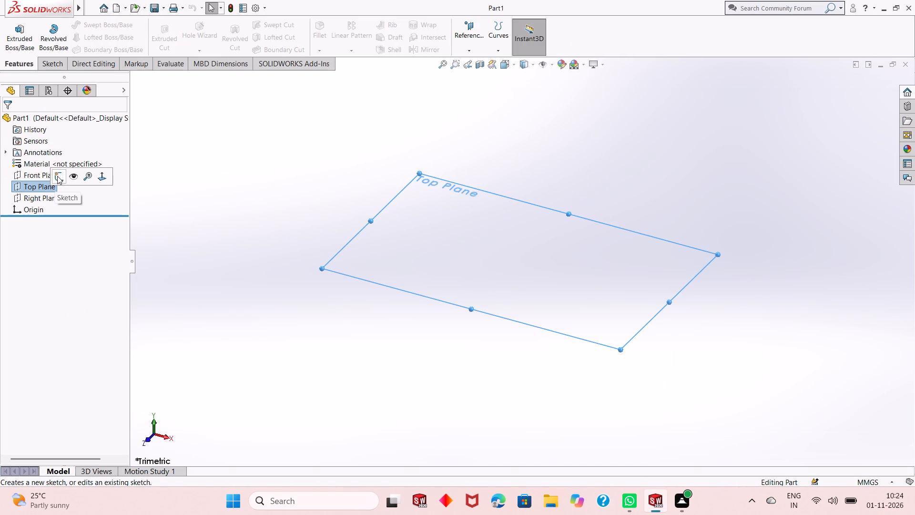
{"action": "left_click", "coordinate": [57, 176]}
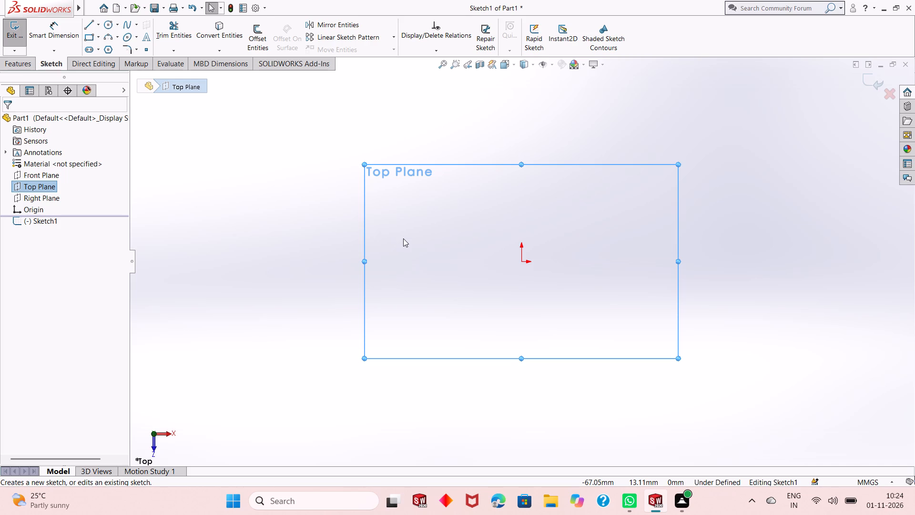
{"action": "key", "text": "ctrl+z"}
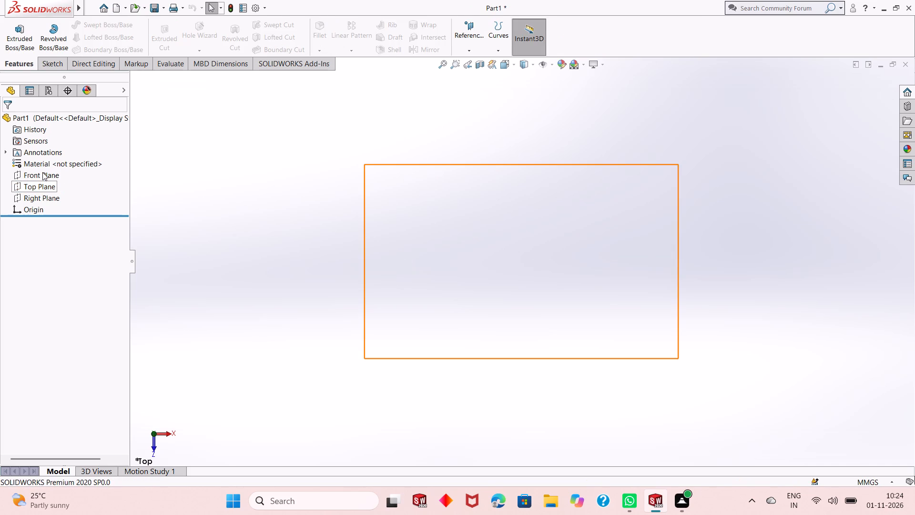
Sketch a center rectangle about 34 mm wide and 107 mm high on the Front Plane, centred on the origin.
{"action": "left_click", "coordinate": [51, 175]}
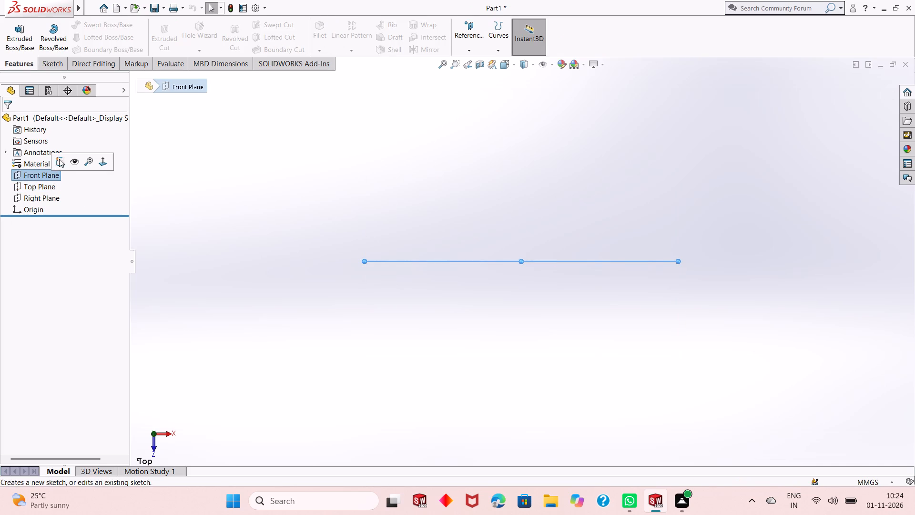
{"action": "left_click", "coordinate": [59, 159]}
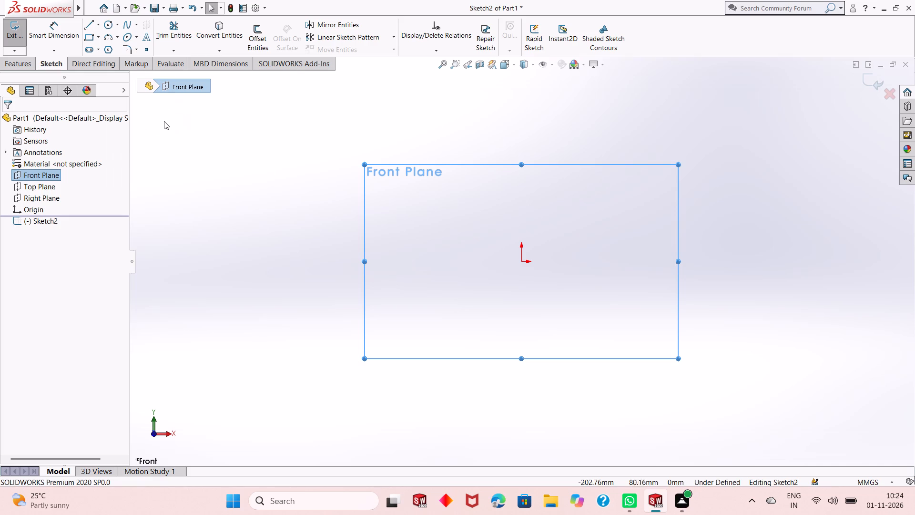
{"action": "left_click", "coordinate": [97, 36]}
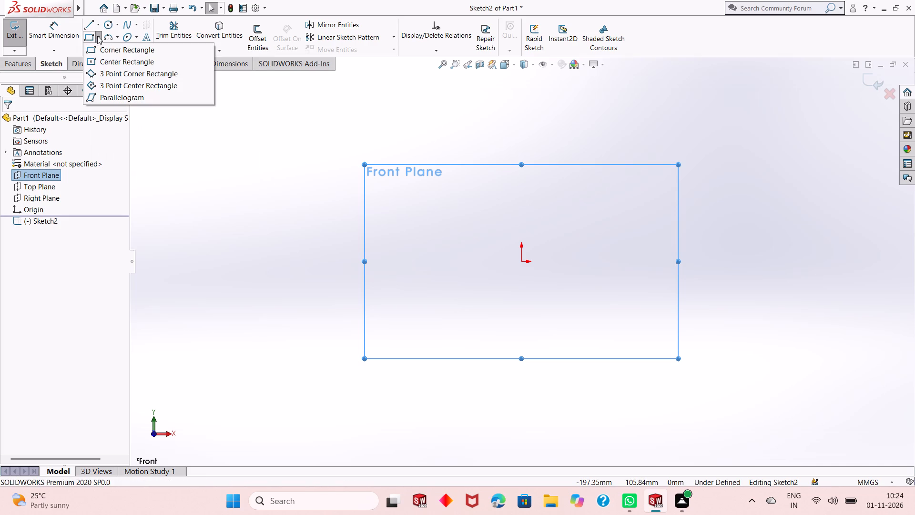
{"action": "left_click", "coordinate": [98, 58]}
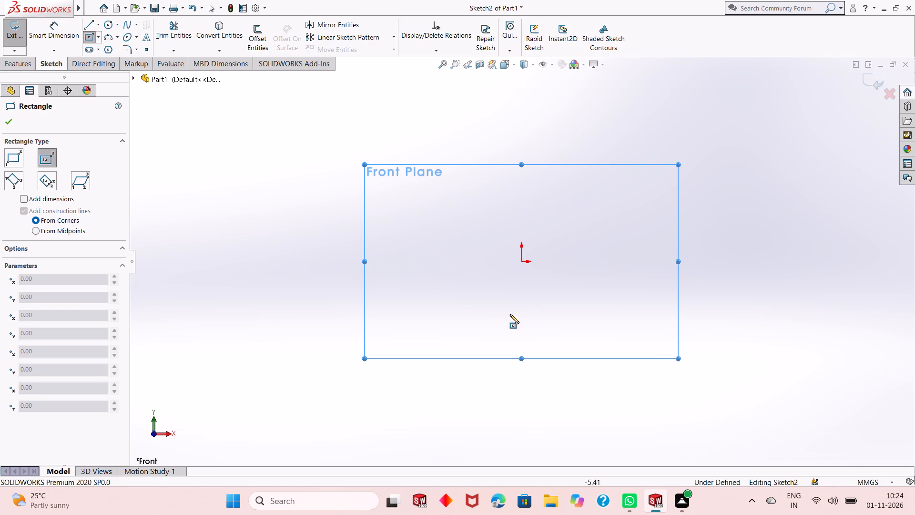
{"action": "left_click", "coordinate": [522, 263]}
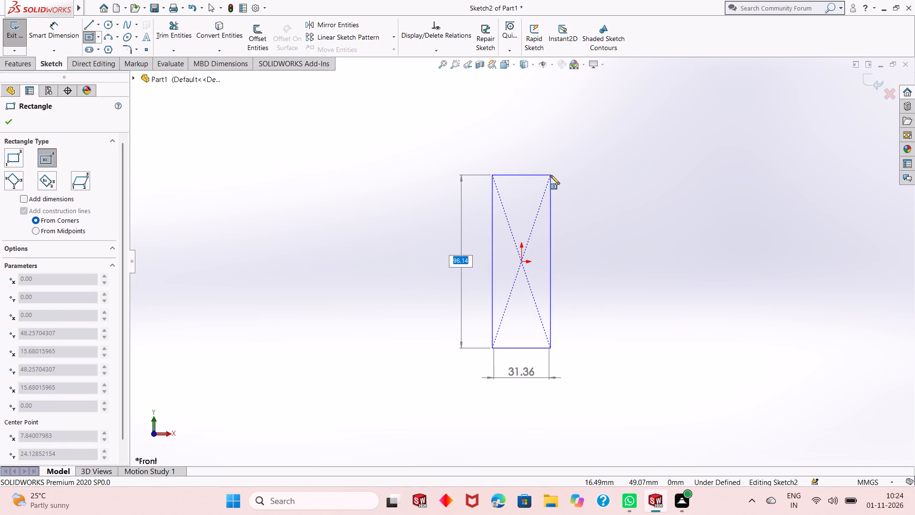
{"action": "left_click", "coordinate": [551, 167]}
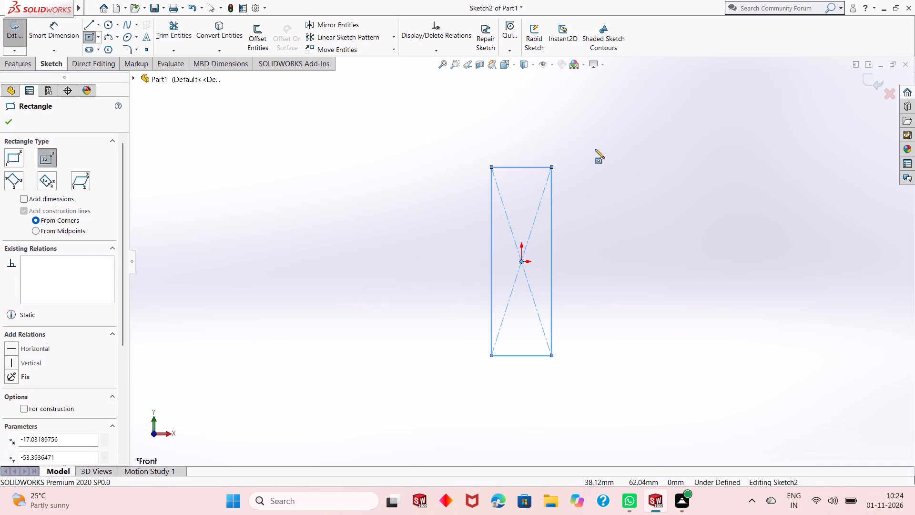
{"action": "right_click", "coordinate": [601, 146]}
{"action": "left_click", "coordinate": [617, 149]}
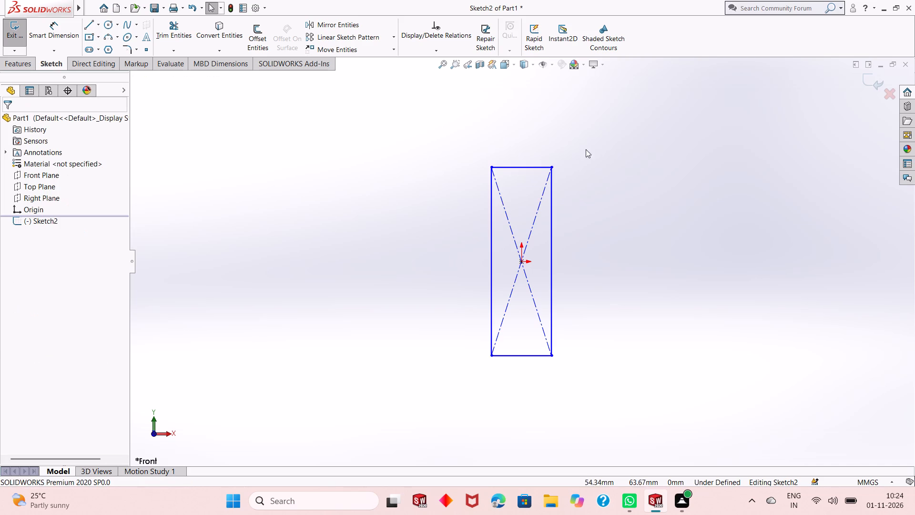
Dimension the rectangle's bottom edge at 64 mm and undo that value change.
{"action": "left_click", "coordinate": [66, 31]}
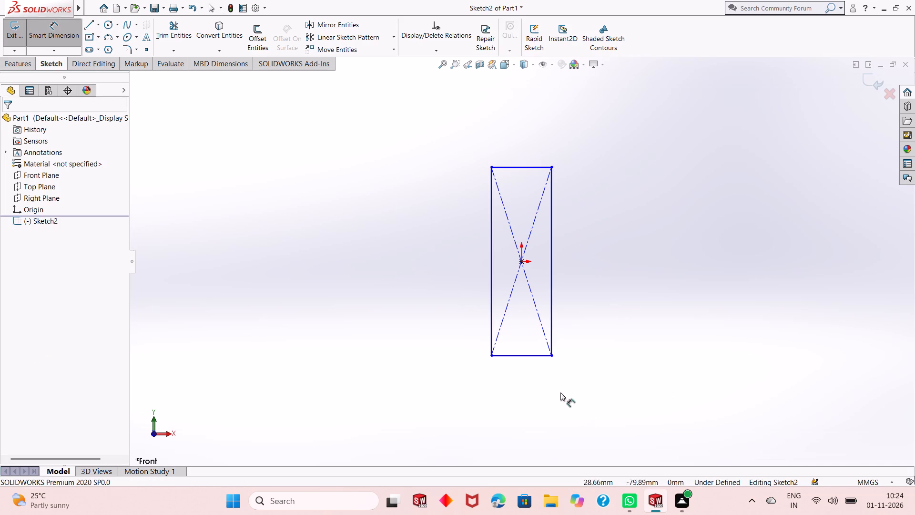
{"action": "left_click", "coordinate": [539, 354]}
{"action": "left_click", "coordinate": [527, 395]}
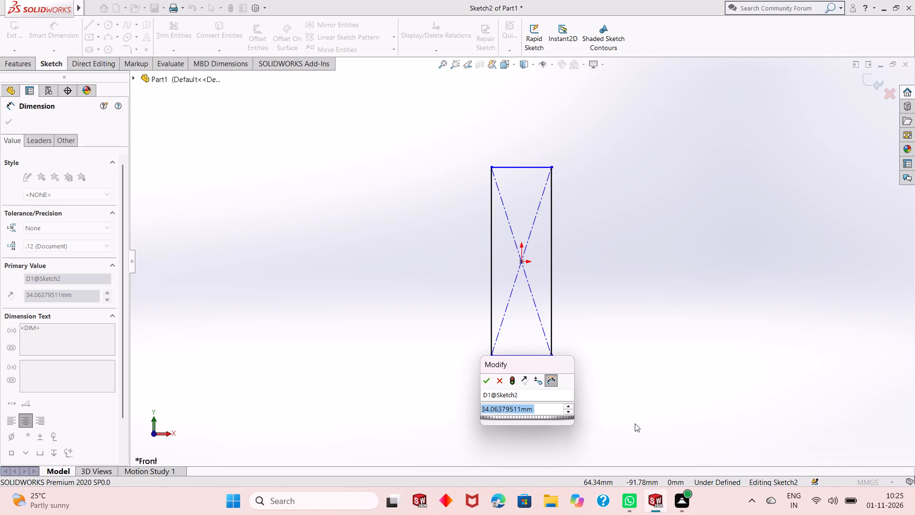
{"action": "type", "text": "64"}
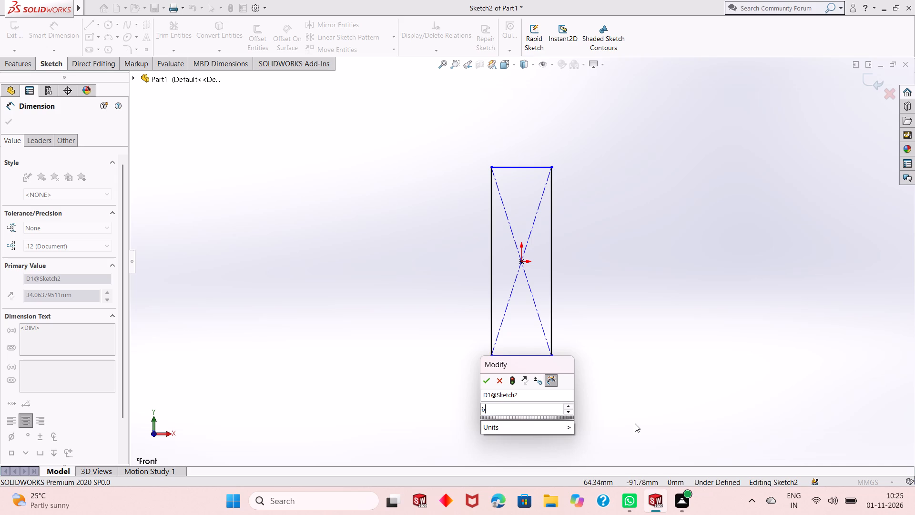
{"action": "key", "text": "Return"}
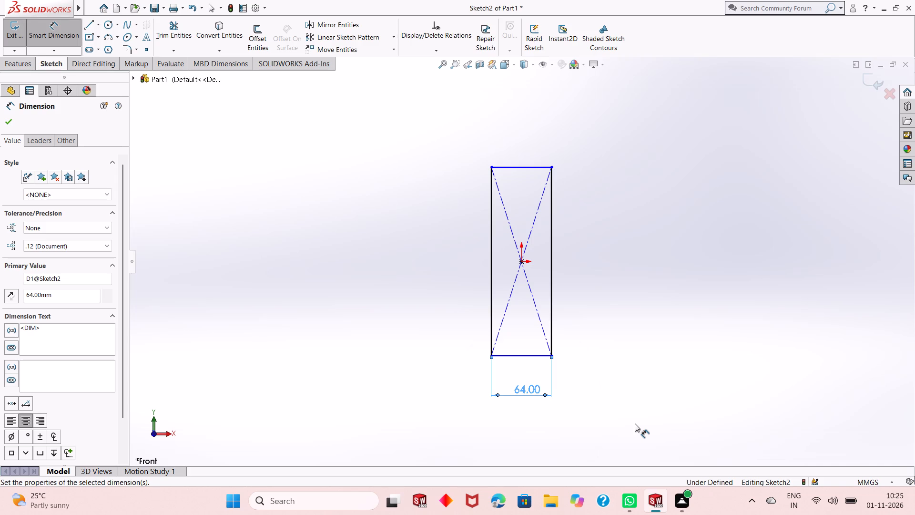
{"action": "key", "text": "ctrl+z"}
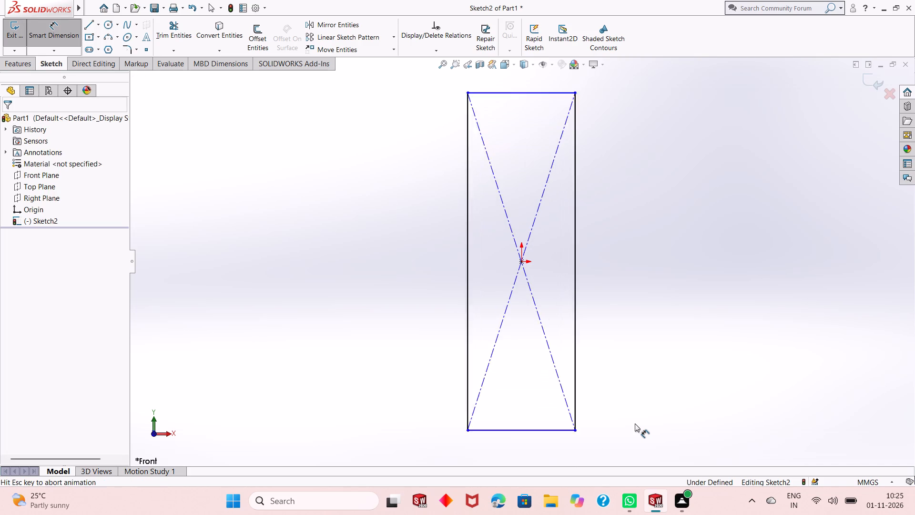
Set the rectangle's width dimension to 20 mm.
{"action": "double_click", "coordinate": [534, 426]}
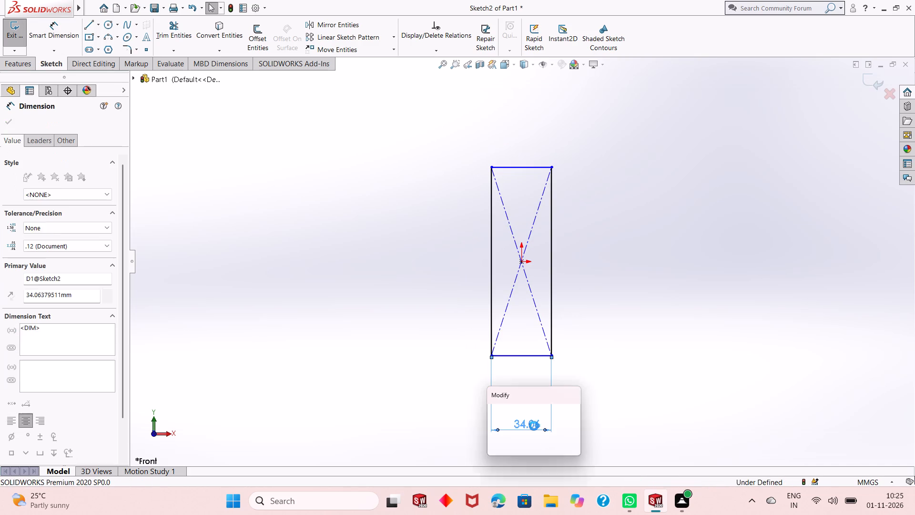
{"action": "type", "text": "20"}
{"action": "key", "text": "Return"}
Set the rectangle's width dimension to 64 mm.
{"action": "double_click", "coordinate": [533, 425]}
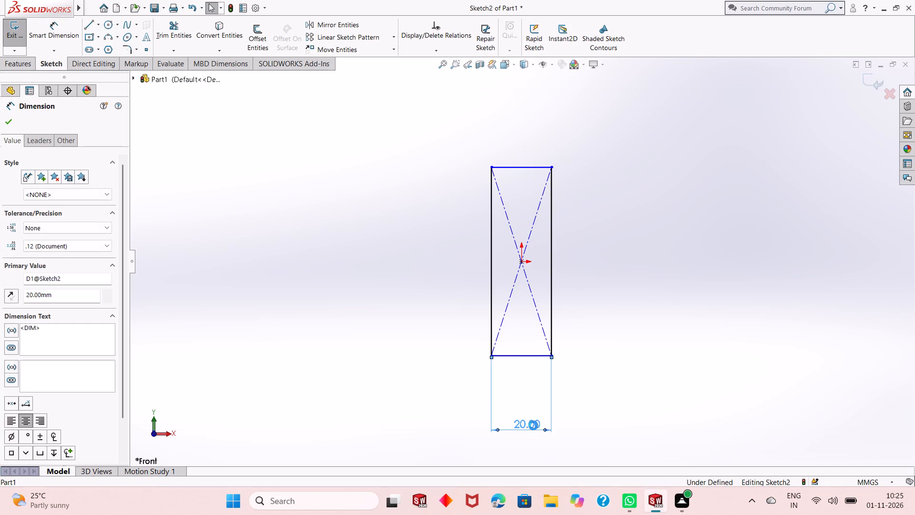
{"action": "type", "text": "64"}
{"action": "key", "text": "Return"}
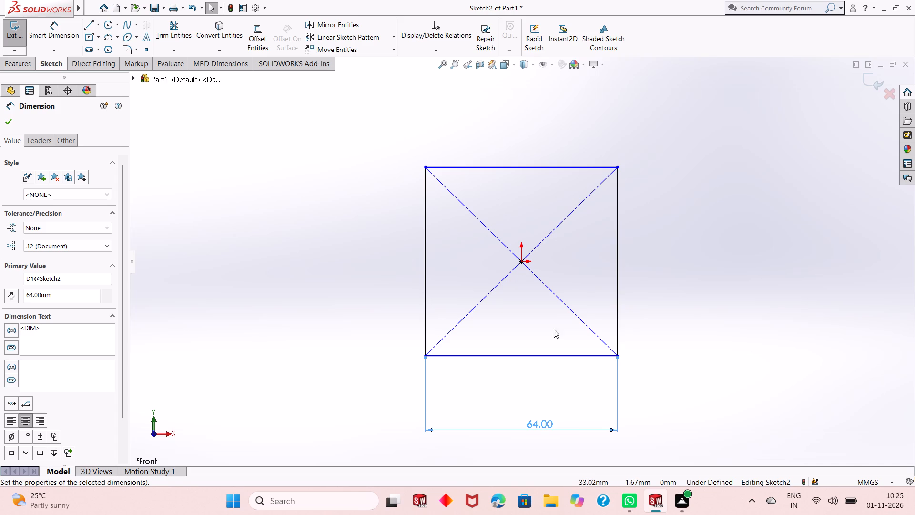
Dimension the rectangle's left vertical edge at 100 mm and leave the Smart Dimension tool.
{"action": "left_click", "coordinate": [50, 36]}
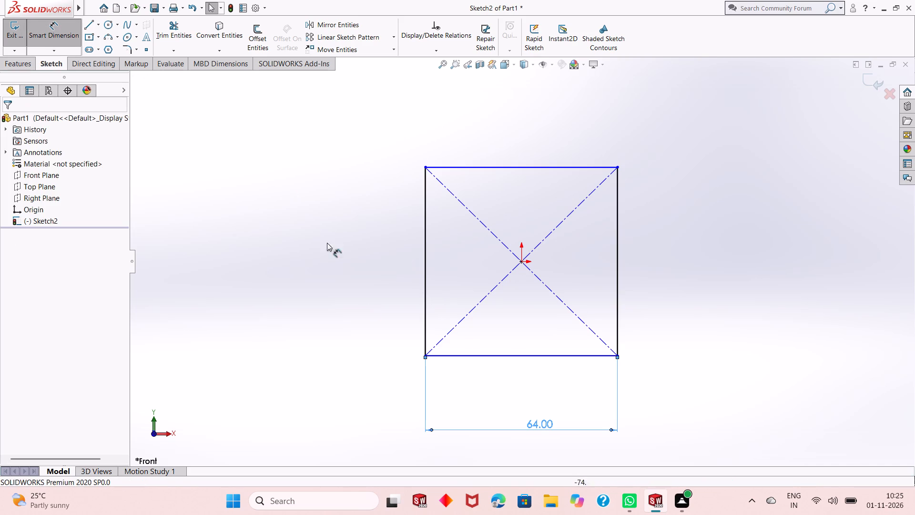
{"action": "left_click", "coordinate": [425, 285]}
{"action": "left_click", "coordinate": [325, 300]}
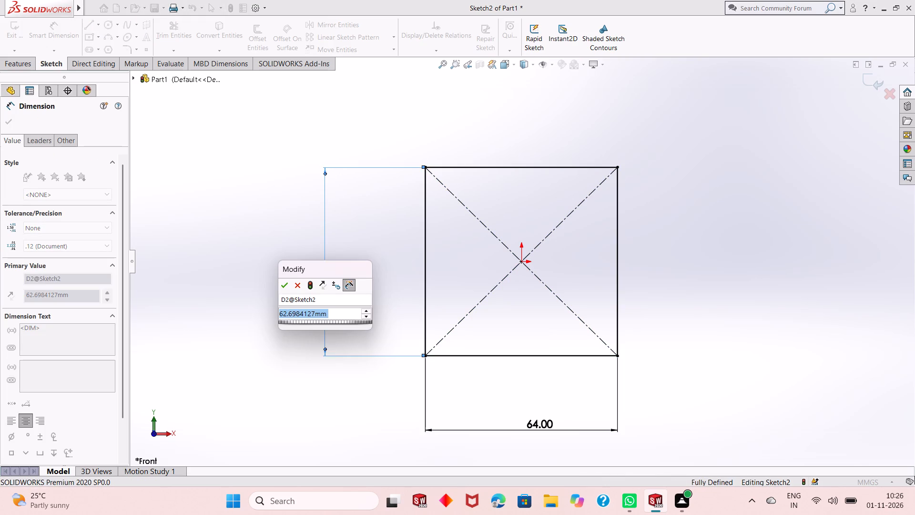
{"action": "type", "text": "100"}
{"action": "key", "text": "Return"}
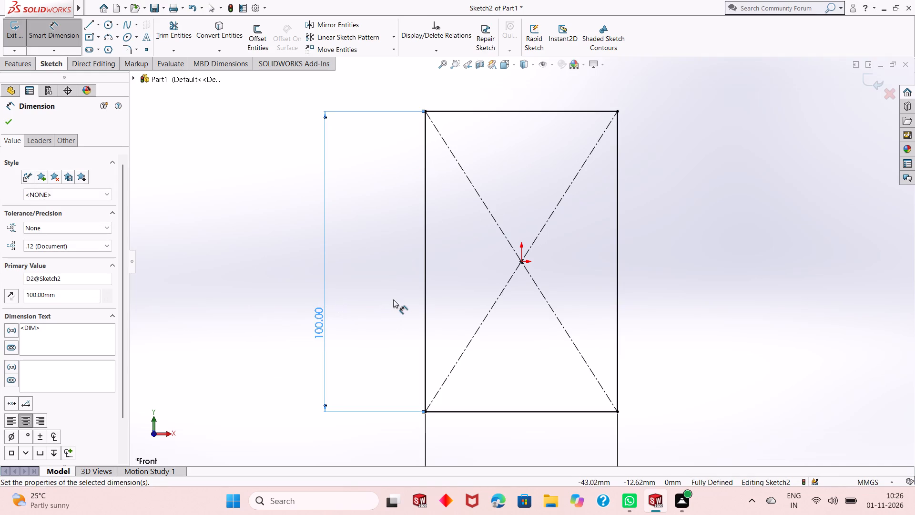
{"action": "scroll", "coordinate": [393, 299], "scroll_direction": "up", "scroll_amount": 3}
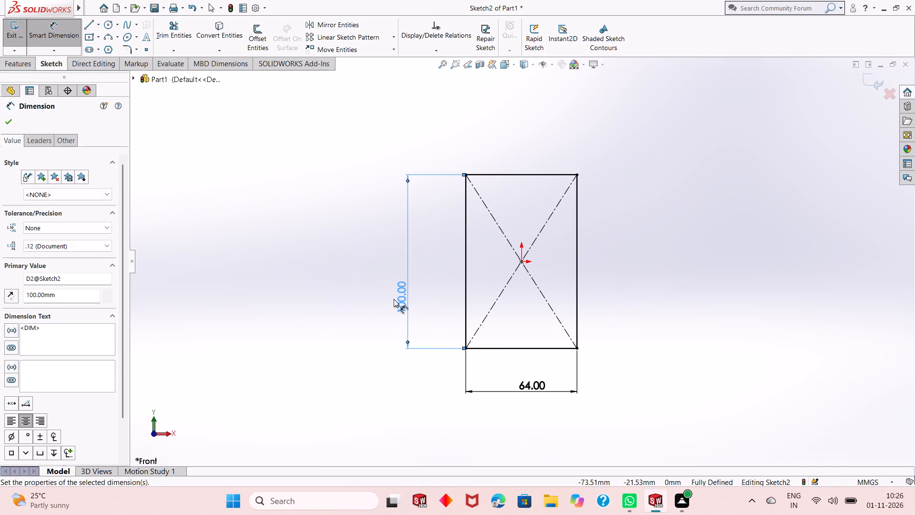
{"action": "right_click", "coordinate": [633, 188]}
{"action": "left_click", "coordinate": [650, 218]}
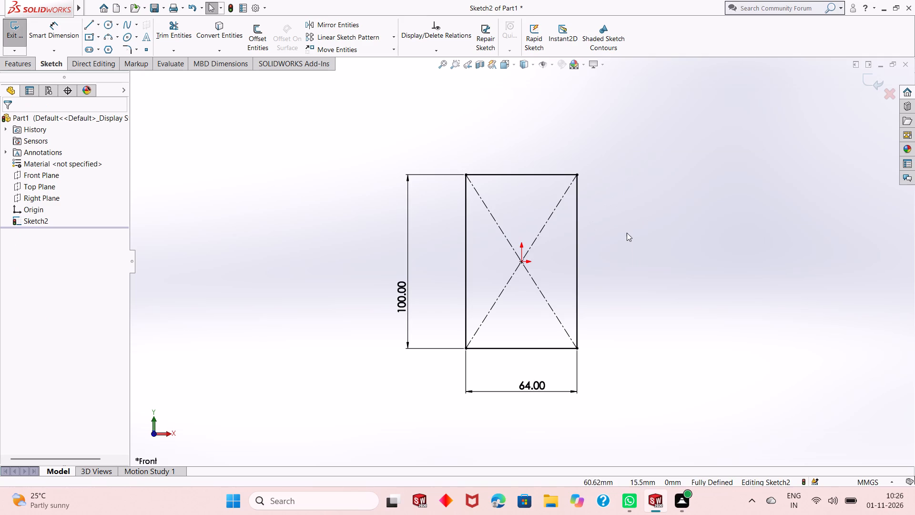
Extrude the 64 × 100 mm rectangle as a boss with a Mid Plane end condition and 52 mm depth.
{"action": "scroll", "coordinate": [656, 223], "scroll_direction": "down", "scroll_amount": 1}
{"action": "scroll", "coordinate": [442, 281], "scroll_direction": "up", "scroll_amount": 1}
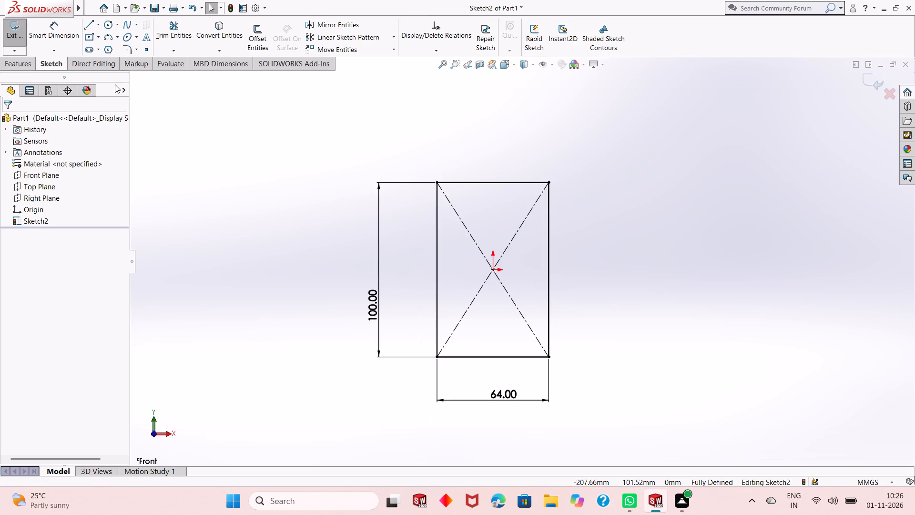
{"action": "left_click", "coordinate": [32, 64]}
{"action": "left_click", "coordinate": [28, 45]}
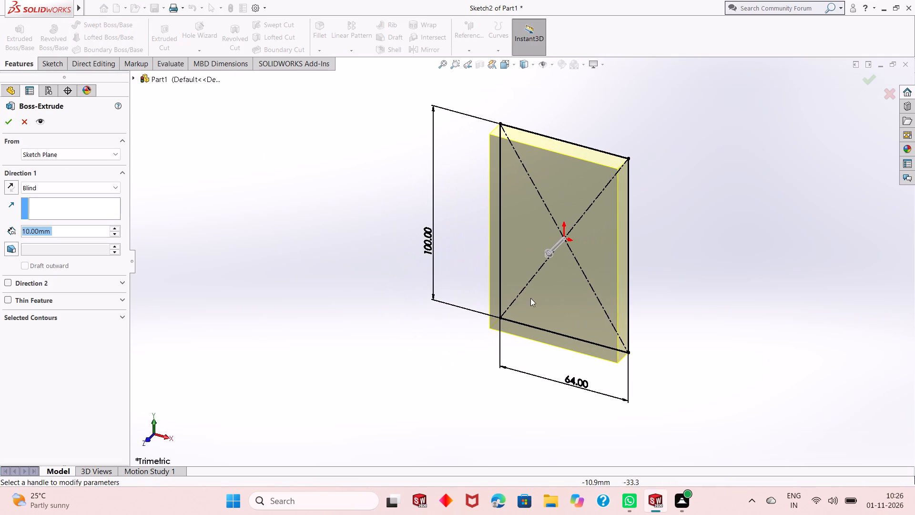
{"action": "middle_click_drag", "start_coordinate": [402, 342], "coordinate": [525, 324]}
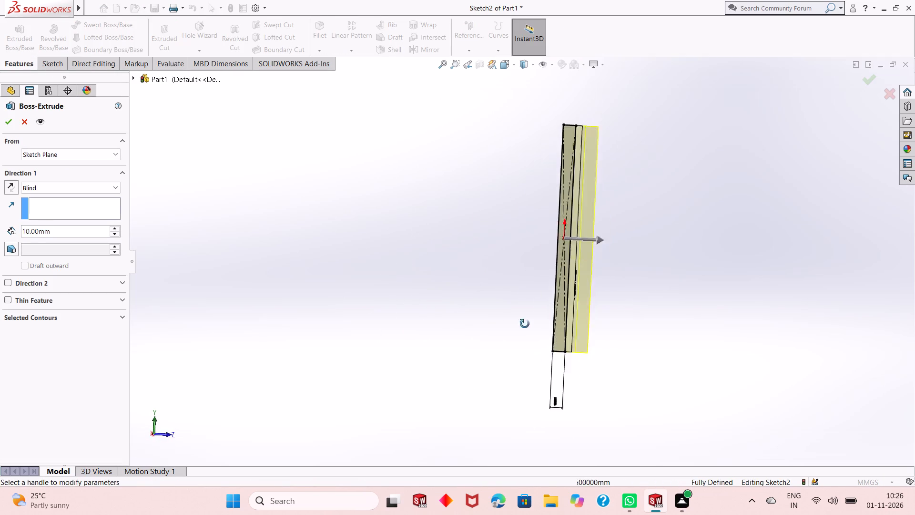
{"action": "middle_click_drag", "start_coordinate": [525, 324], "coordinate": [488, 349]}
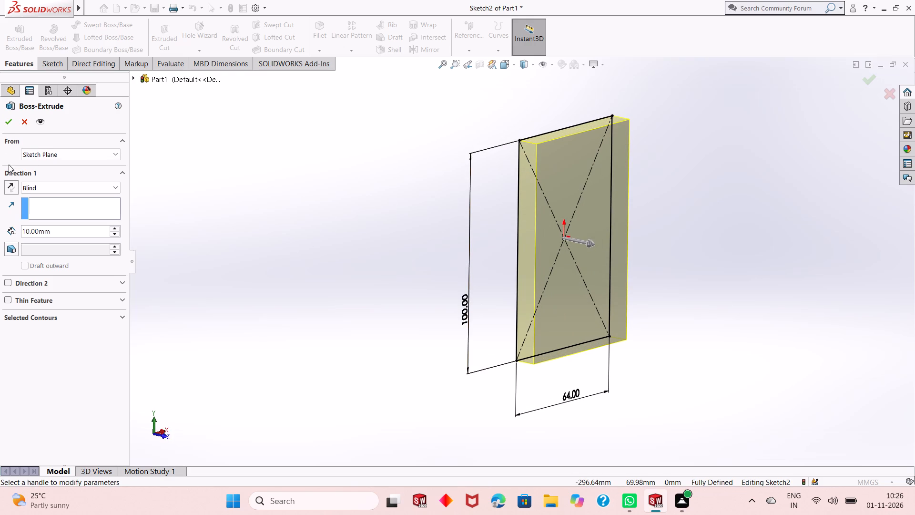
{"action": "left_click", "coordinate": [10, 190]}
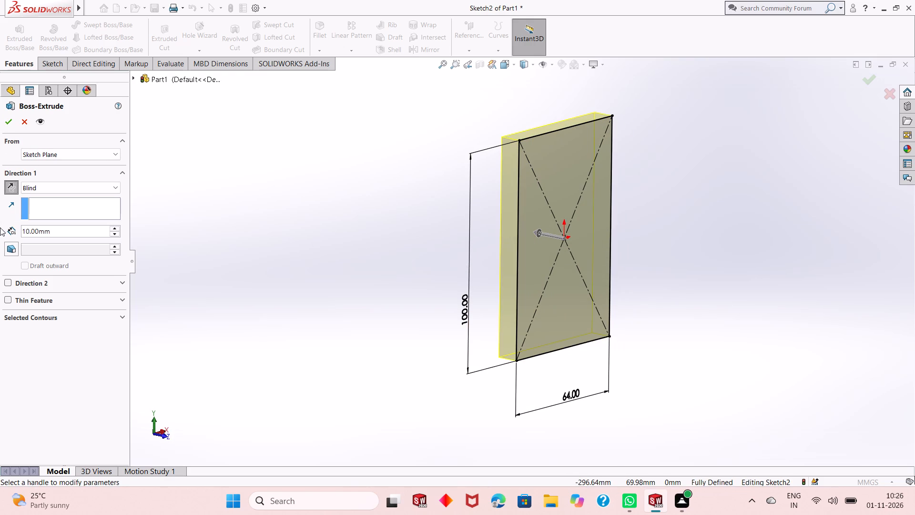
{"action": "left_click", "coordinate": [106, 196]}
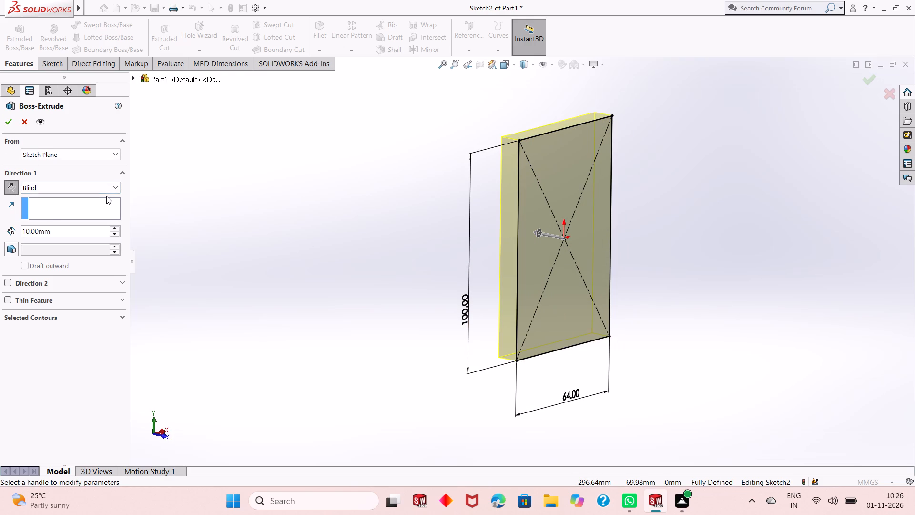
{"action": "left_click", "coordinate": [106, 192]}
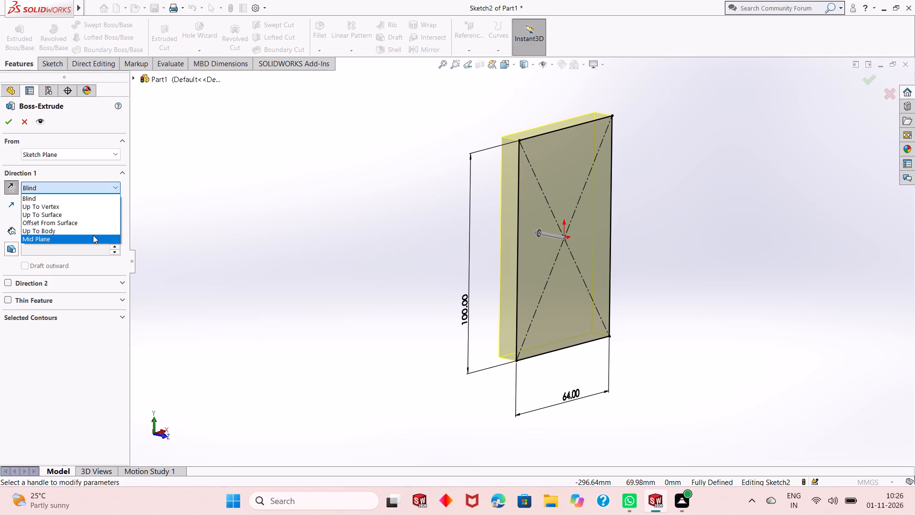
{"action": "left_click", "coordinate": [93, 235]}
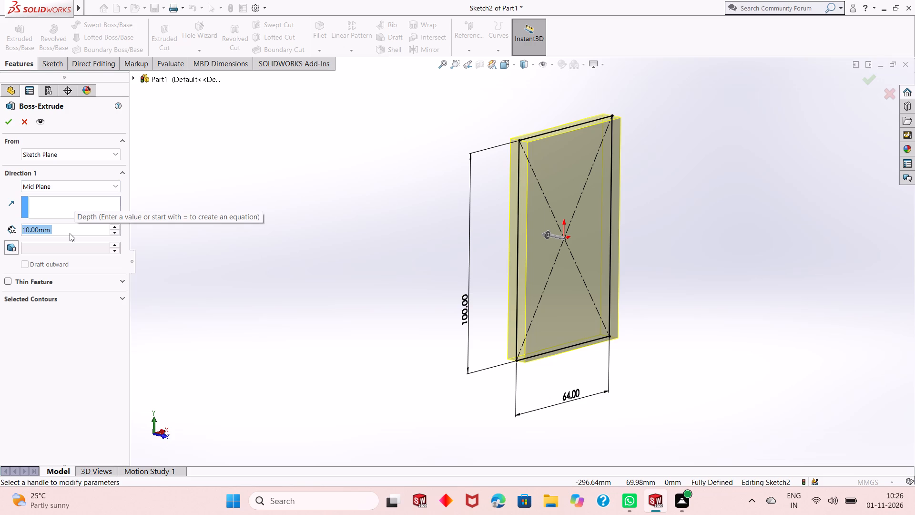
{"action": "type", "text": "52"}
{"action": "key", "text": "Return"}
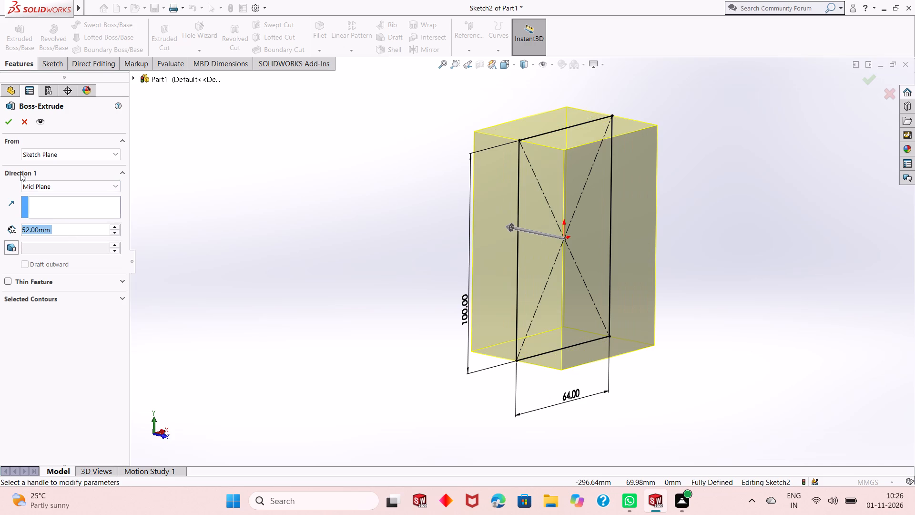
{"action": "left_click", "coordinate": [6, 127]}
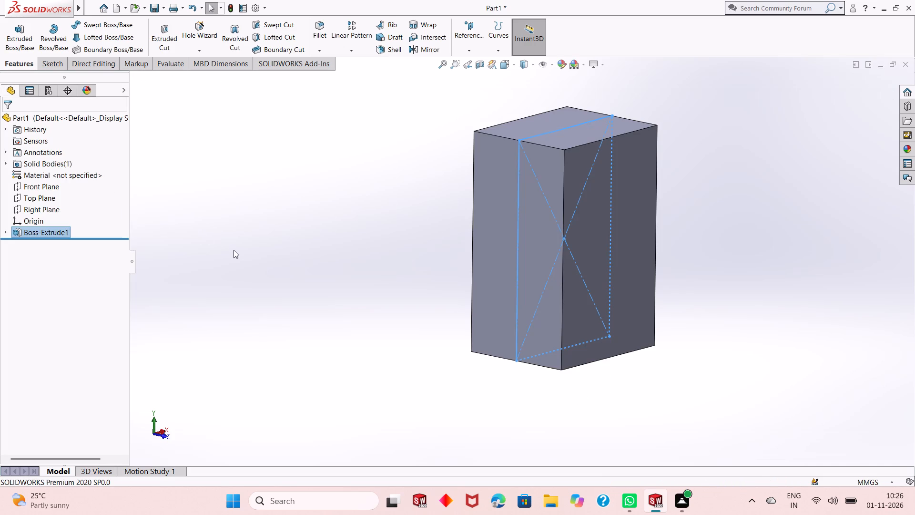
{"action": "left_click", "coordinate": [234, 250]}
Start a new sketch on the block's front 64 × 100 mm face and view it straight on.
{"action": "middle_click_drag", "start_coordinate": [502, 402], "coordinate": [499, 330]}
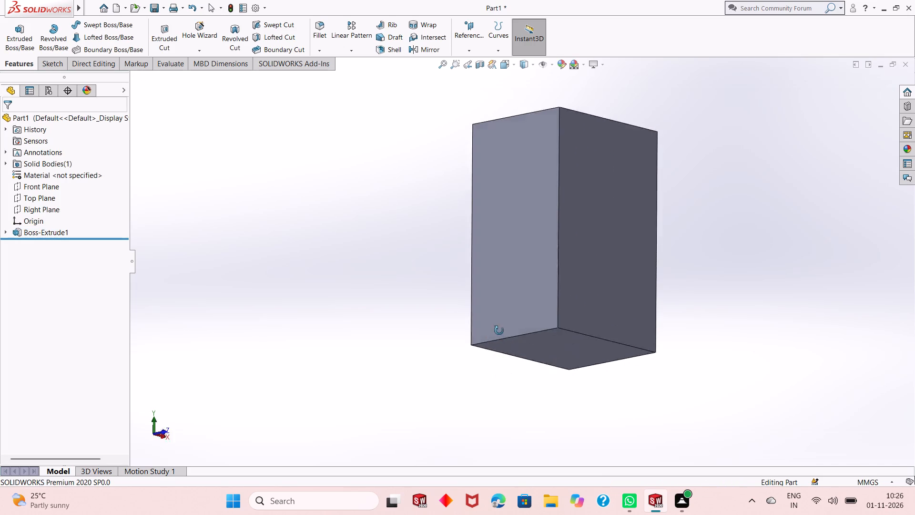
{"action": "middle_click_drag", "start_coordinate": [499, 330], "coordinate": [641, 232]}
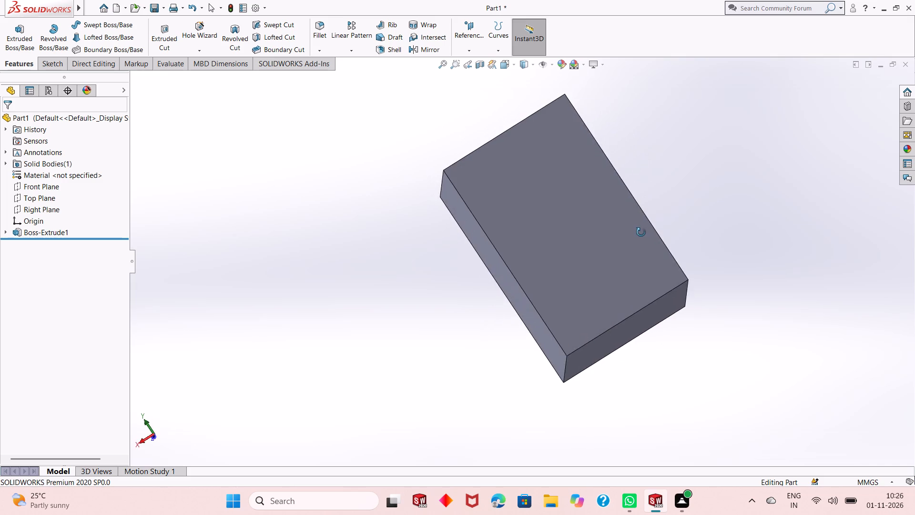
{"action": "middle_click_drag", "start_coordinate": [641, 232], "coordinate": [491, 318]}
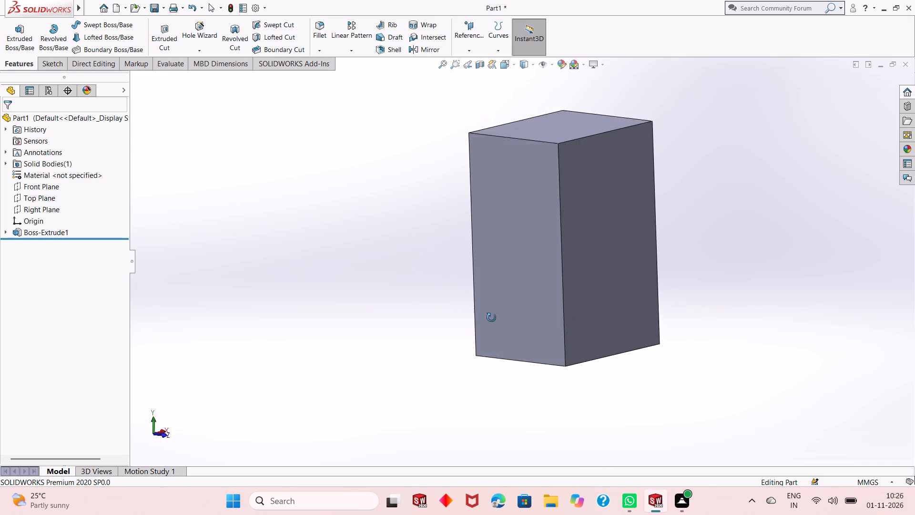
{"action": "middle_click_drag", "start_coordinate": [491, 318], "coordinate": [473, 346]}
{"action": "scroll", "coordinate": [616, 158], "scroll_direction": "down", "scroll_amount": 2}
{"action": "scroll", "coordinate": [489, 309], "scroll_direction": "up", "scroll_amount": 2}
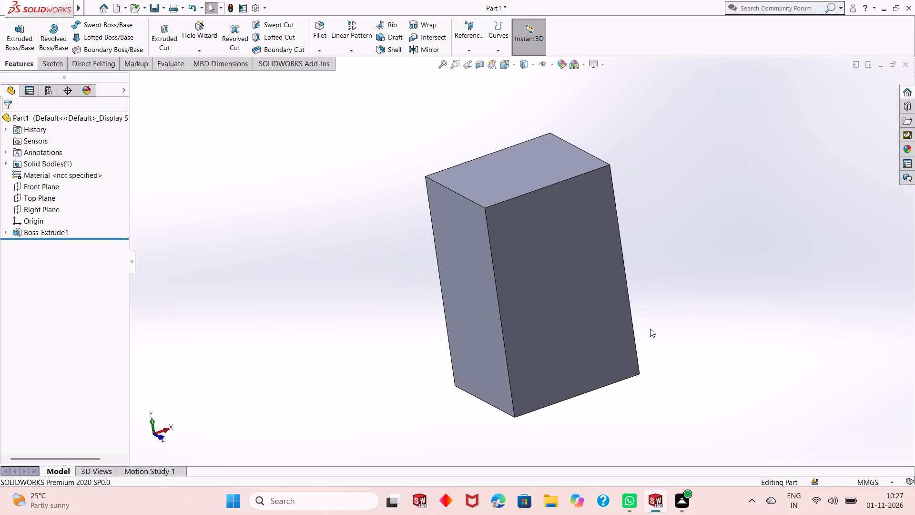
{"action": "left_click", "coordinate": [591, 268]}
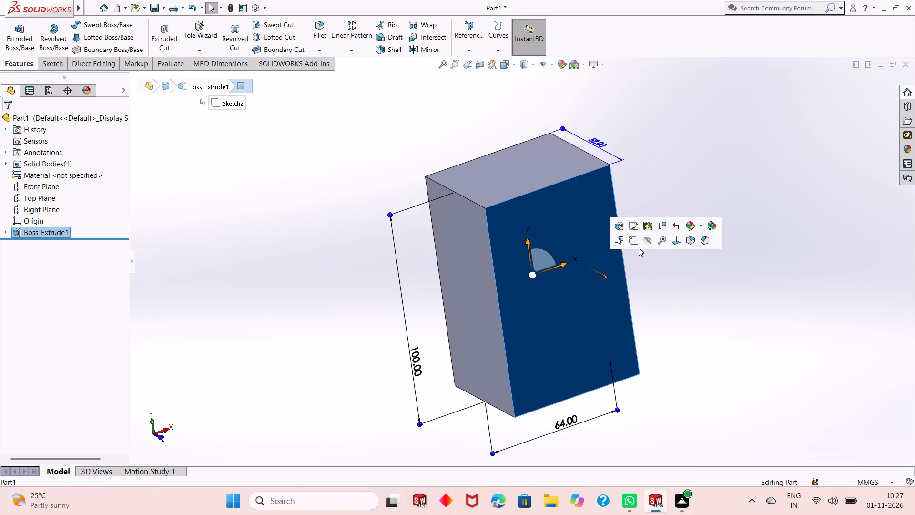
{"action": "left_click", "coordinate": [634, 244]}
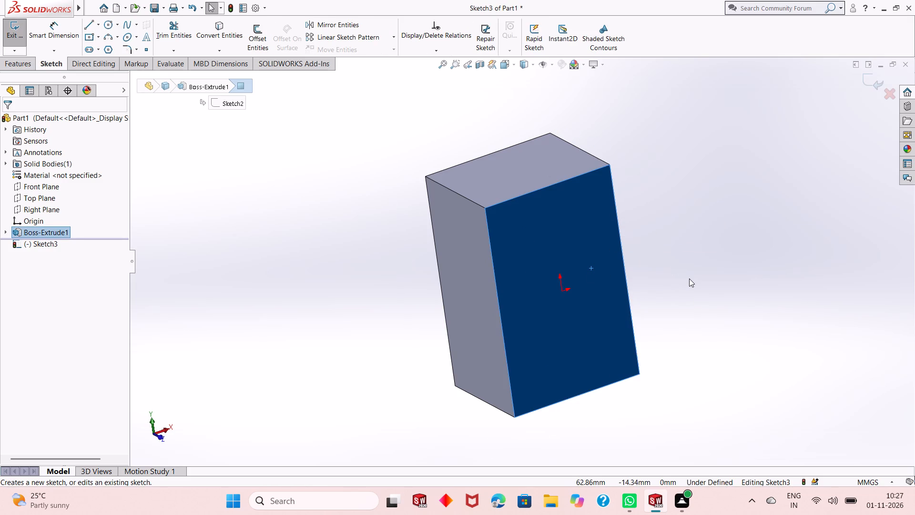
{"action": "key", "text": "ctrl+8"}
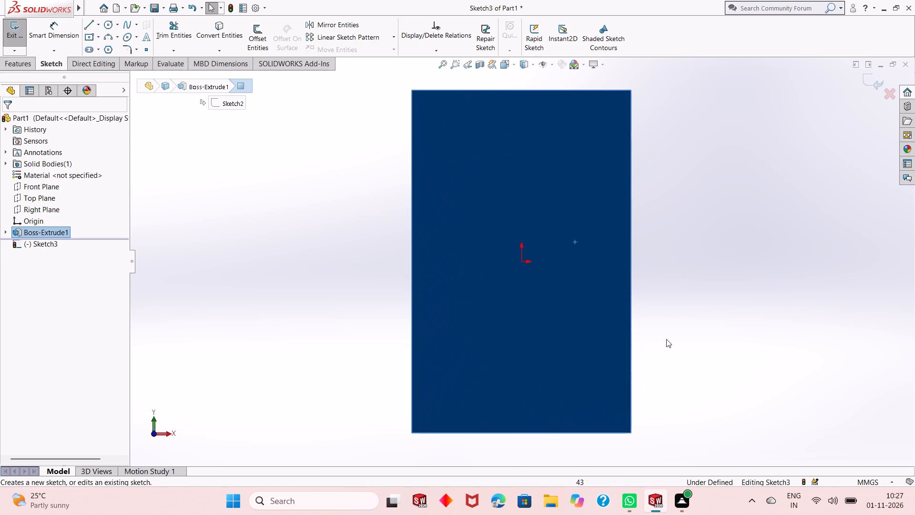
{"action": "scroll", "coordinate": [617, 343], "scroll_direction": "up", "scroll_amount": 1}
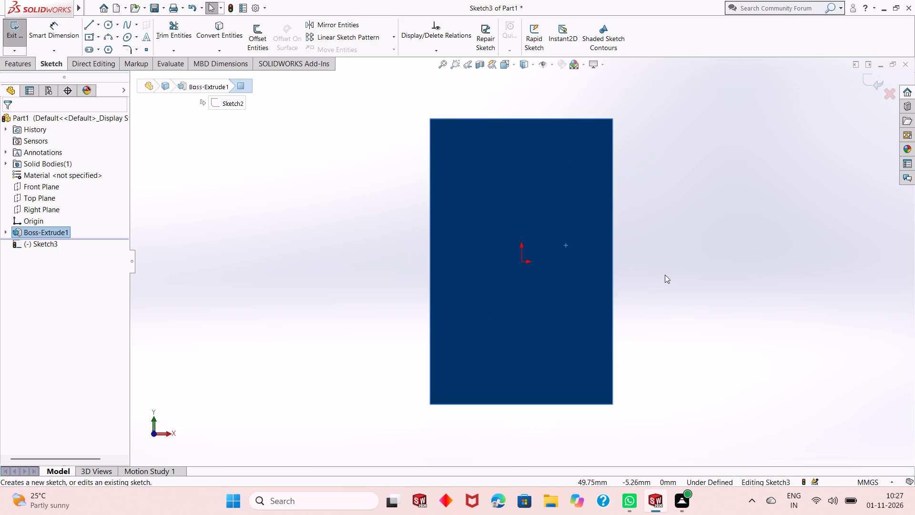
{"action": "left_click", "coordinate": [665, 275]}
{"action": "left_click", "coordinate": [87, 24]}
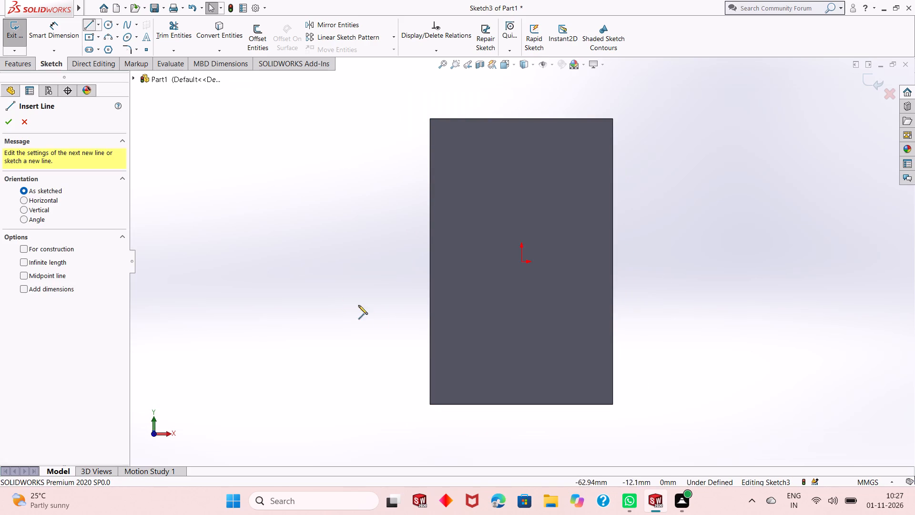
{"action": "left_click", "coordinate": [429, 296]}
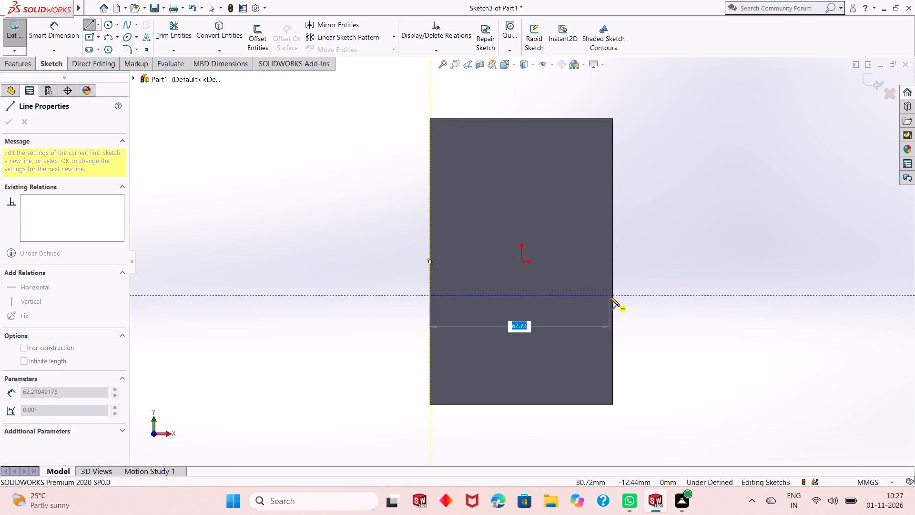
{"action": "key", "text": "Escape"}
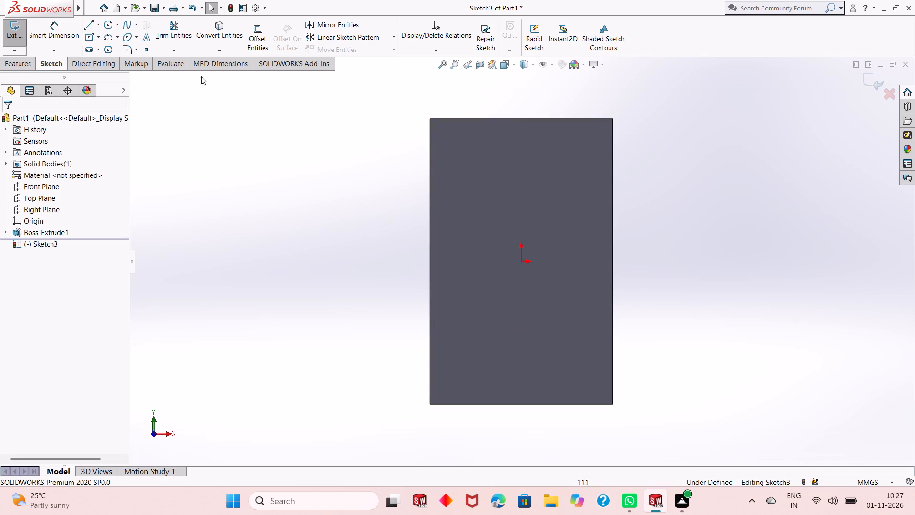
Sketch a corner rectangle about 42 × 55 mm on the front face, with one side on the face's right edge.
{"action": "left_click", "coordinate": [100, 37]}
{"action": "left_click", "coordinate": [134, 51]}
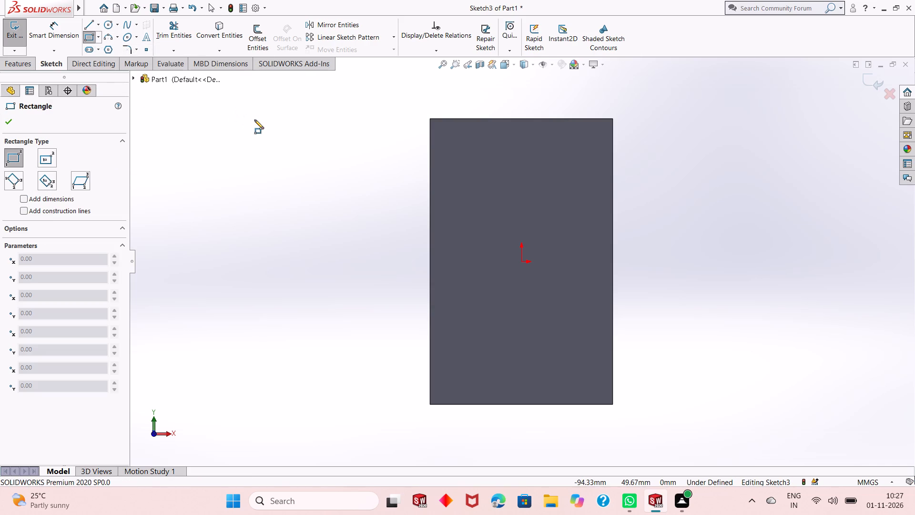
{"action": "left_click", "coordinate": [612, 185]}
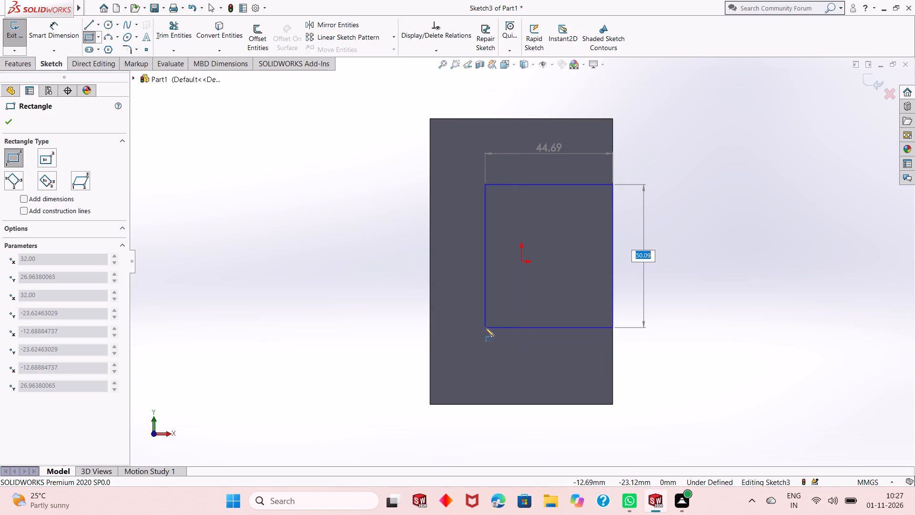
{"action": "left_click", "coordinate": [494, 341]}
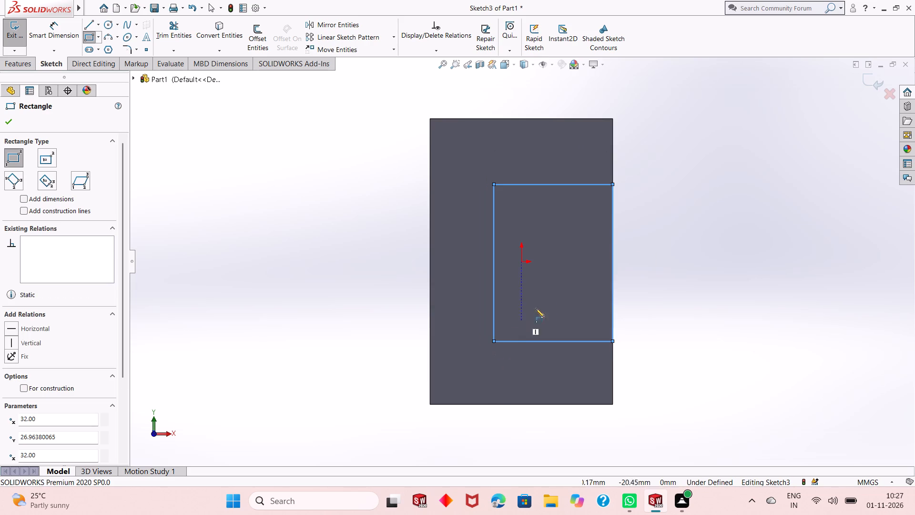
{"action": "right_click", "coordinate": [680, 201]}
{"action": "left_click", "coordinate": [703, 211]}
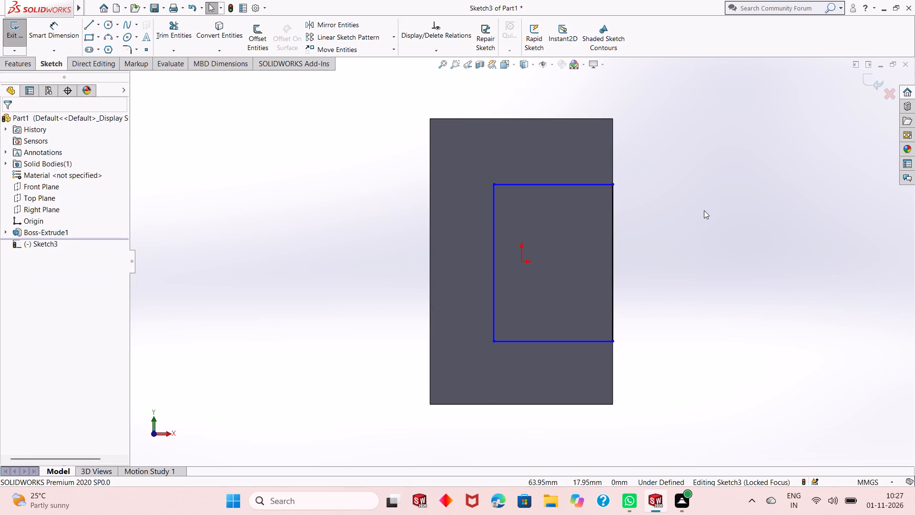
Dimension the new rectangle's bottom edge at 44 mm.
{"action": "left_click", "coordinate": [81, 21]}
{"action": "left_click", "coordinate": [62, 34]}
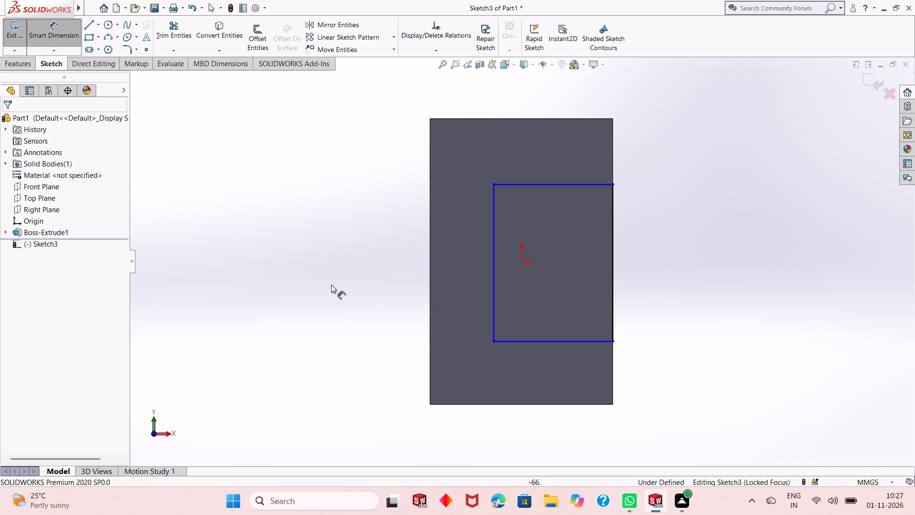
{"action": "left_click", "coordinate": [539, 339]}
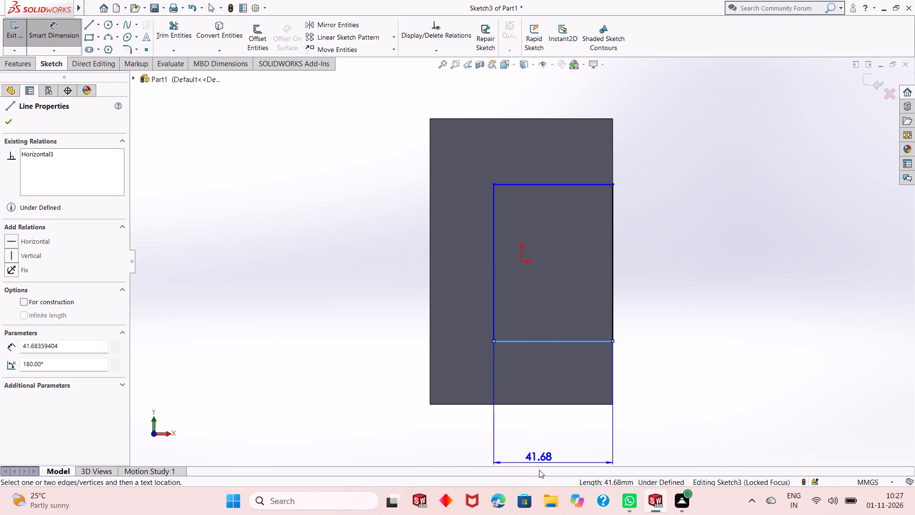
{"action": "left_click", "coordinate": [539, 470]}
{"action": "type", "text": "44"}
{"action": "key", "text": "Return"}
{"action": "double_click", "coordinate": [532, 427]}
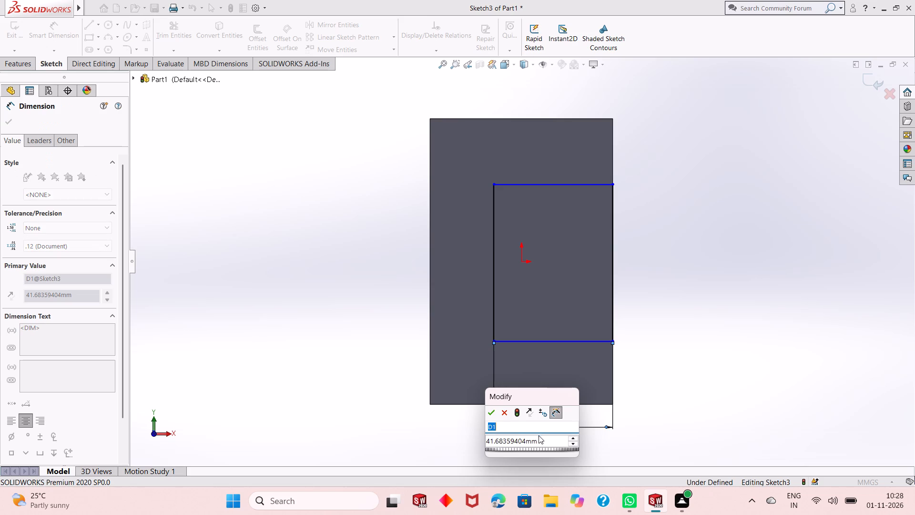
{"action": "left_click", "coordinate": [539, 437]}
{"action": "double_click", "coordinate": [539, 437]}
{"action": "double_click", "coordinate": [539, 437]}
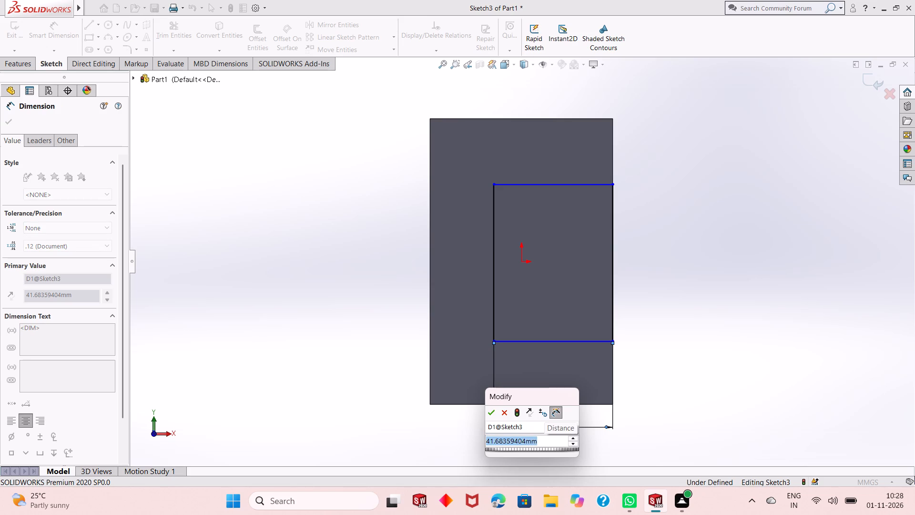
{"action": "type", "text": "44"}
{"action": "key", "text": "Return"}
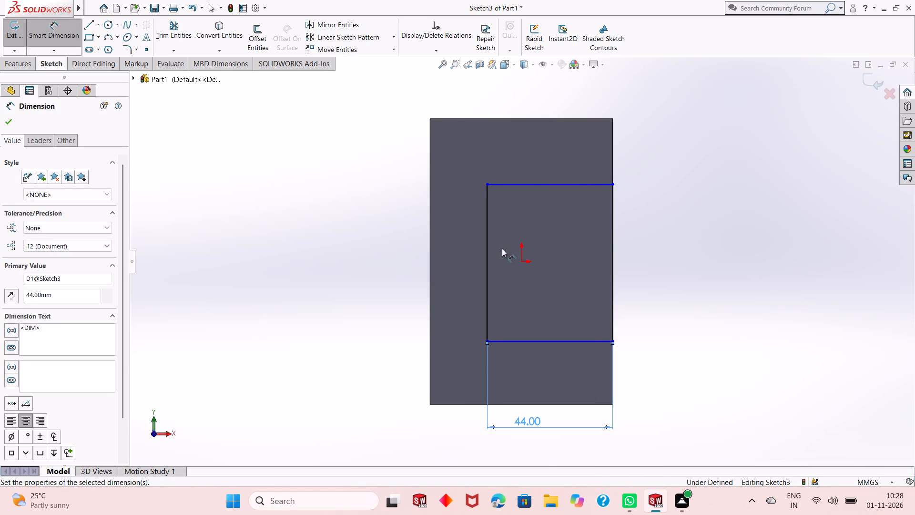
Dimension the new rectangle's left vertical edge at 60 mm and leave the Smart Dimension tool.
{"action": "left_click", "coordinate": [487, 265]}
{"action": "left_click", "coordinate": [355, 283]}
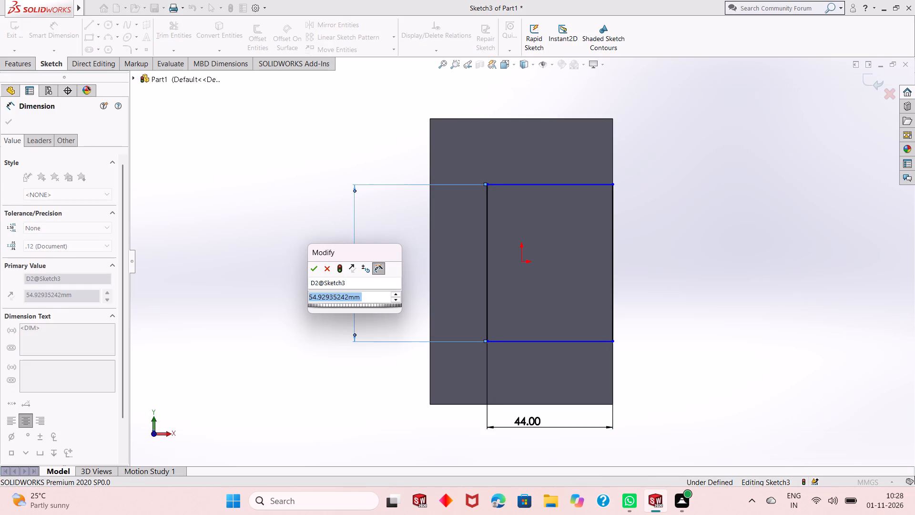
{"action": "type", "text": "60"}
{"action": "key", "text": "Return"}
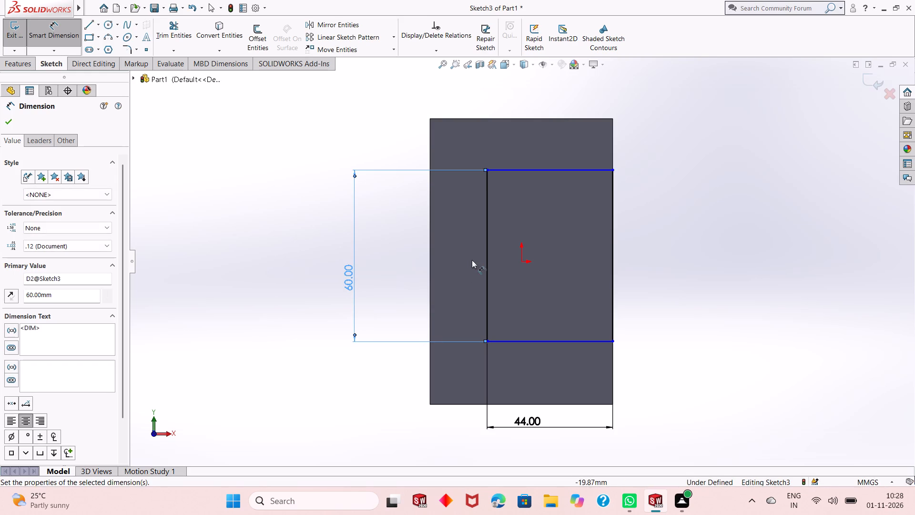
{"action": "right_click", "coordinate": [287, 147]}
{"action": "left_click", "coordinate": [295, 179]}
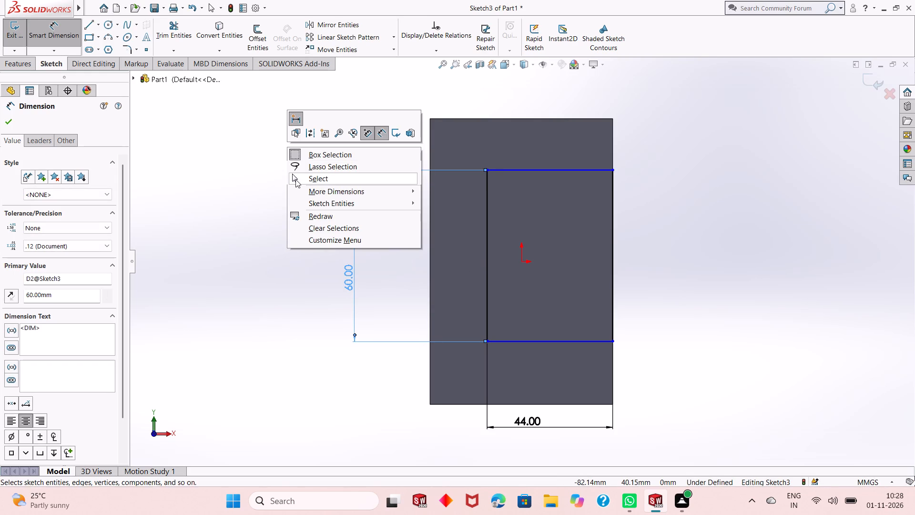
Sketch a horizontal centerline about 14.5 mm long from the origin, inside the 44 × 60 mm rectangle.
{"action": "left_click", "coordinate": [100, 28]}
{"action": "left_click", "coordinate": [103, 48]}
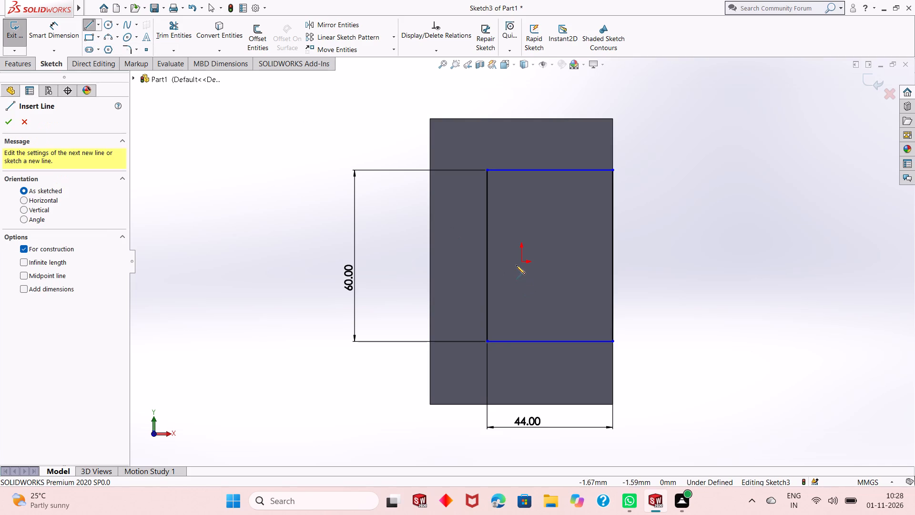
{"action": "left_click", "coordinate": [522, 262]}
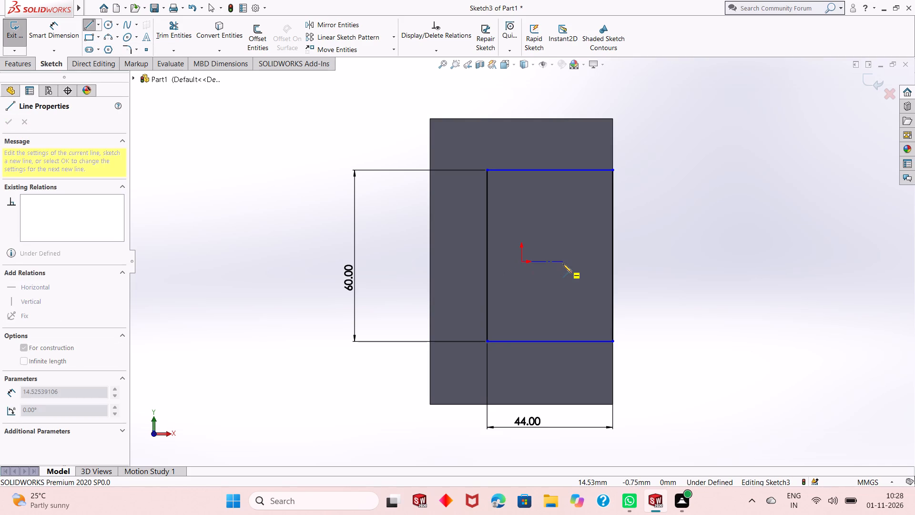
{"action": "left_click", "coordinate": [563, 264]}
{"action": "right_click", "coordinate": [564, 264]}
{"action": "left_click", "coordinate": [578, 270]}
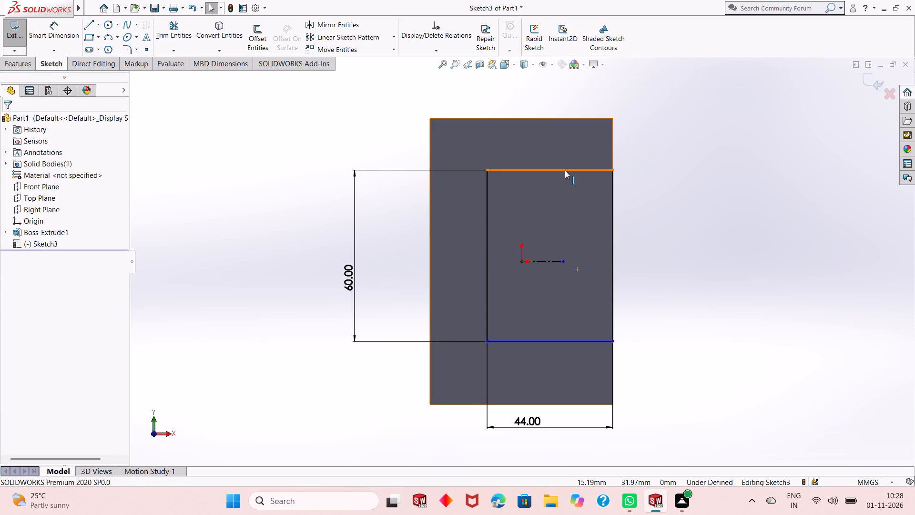
Make the rectangle's two horizontal edges symmetric about the horizontal centerline.
{"action": "left_click", "coordinate": [565, 170]}
{"action": "left_click", "coordinate": [551, 259], "text": "ctrl"}
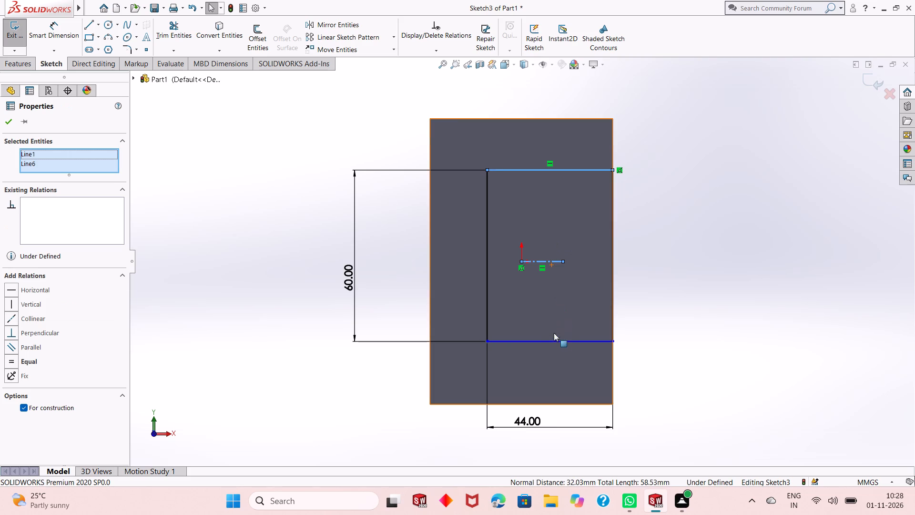
{"action": "left_click", "coordinate": [556, 340], "text": "ctrl"}
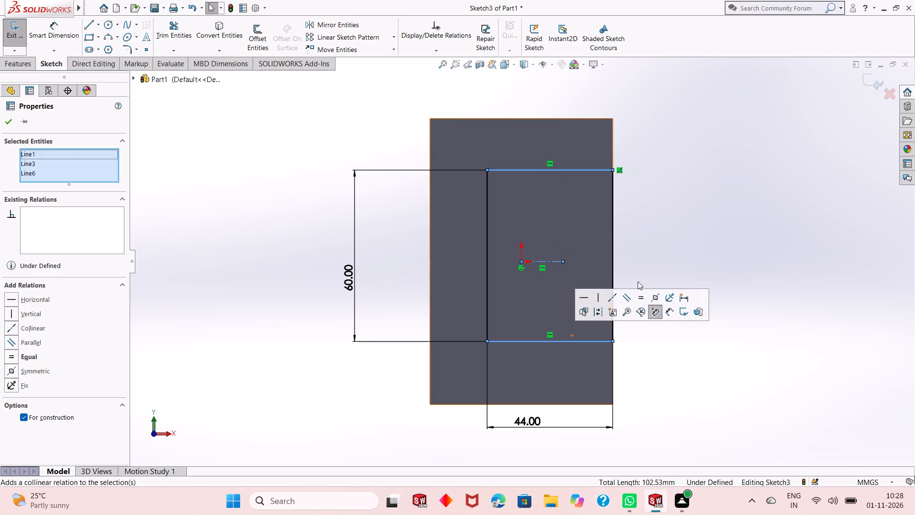
{"action": "left_click", "coordinate": [657, 299]}
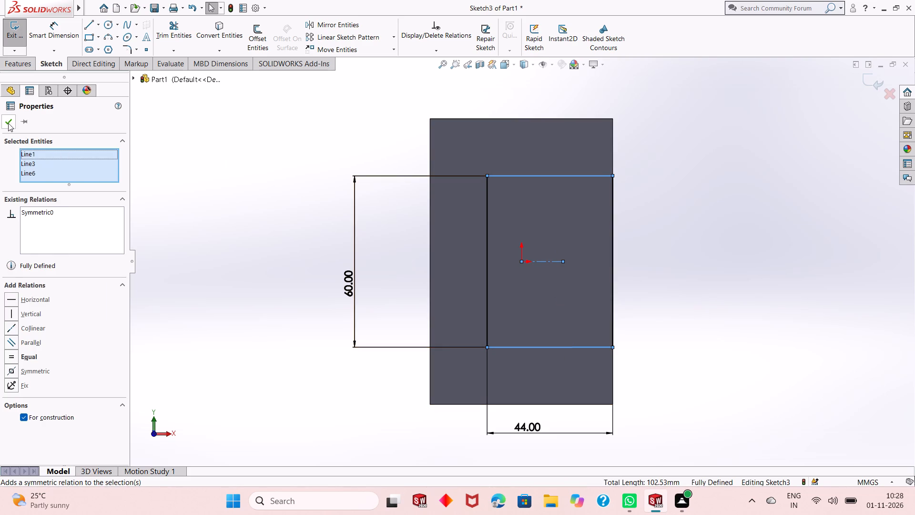
{"action": "left_click", "coordinate": [8, 123]}
{"action": "left_click", "coordinate": [256, 176]}
Extrude-cut the 44 × 60 mm rectangle through the block with a blind depth of 52 mm.
{"action": "scroll", "coordinate": [532, 258], "scroll_direction": "down", "scroll_amount": 1}
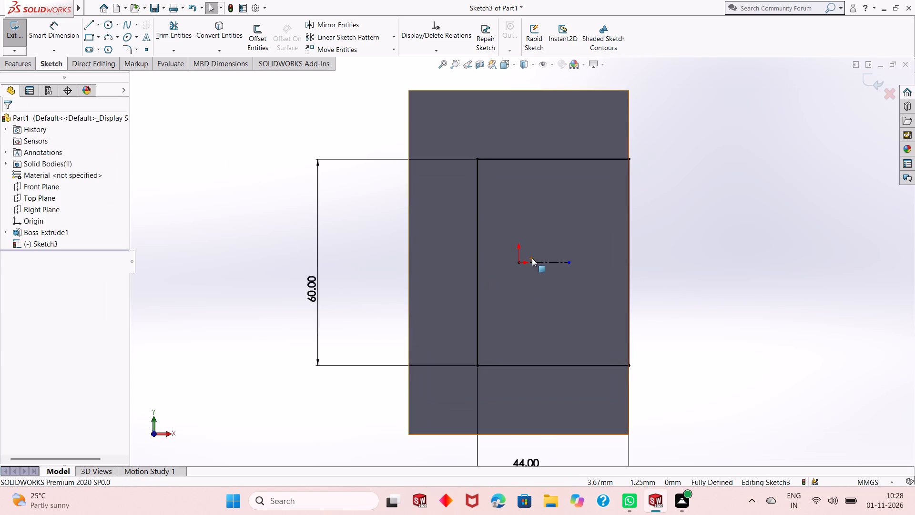
{"action": "scroll", "coordinate": [532, 258], "scroll_direction": "down", "scroll_amount": 2}
{"action": "scroll", "coordinate": [526, 267], "scroll_direction": "up", "scroll_amount": 4}
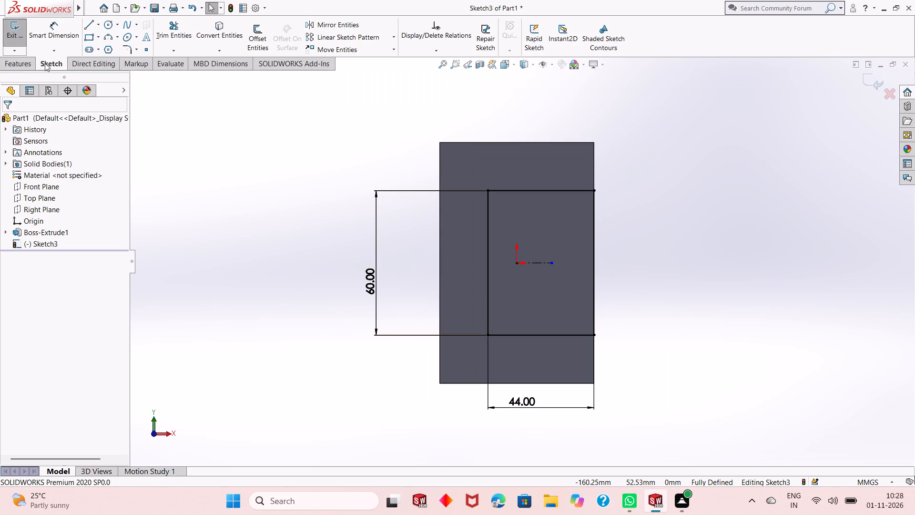
{"action": "left_click", "coordinate": [20, 63]}
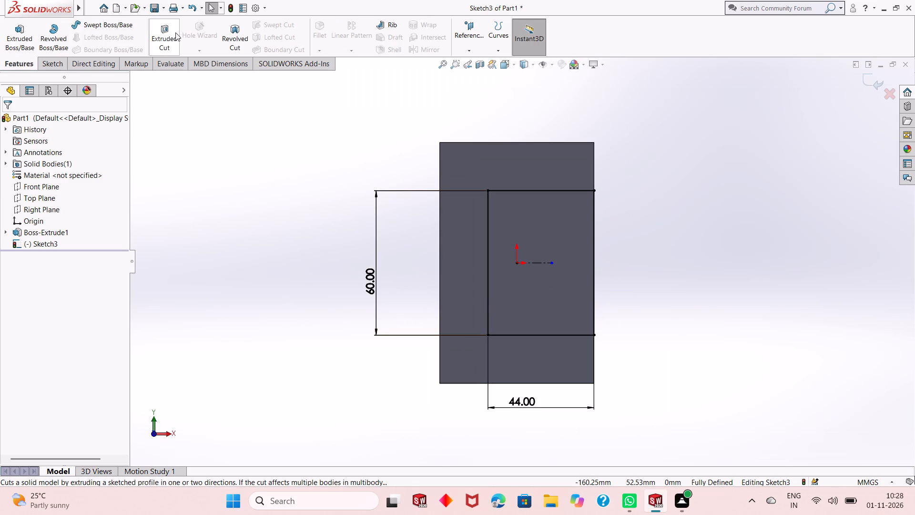
{"action": "left_click", "coordinate": [175, 33]}
{"action": "middle_click_drag", "start_coordinate": [257, 261], "coordinate": [238, 265]}
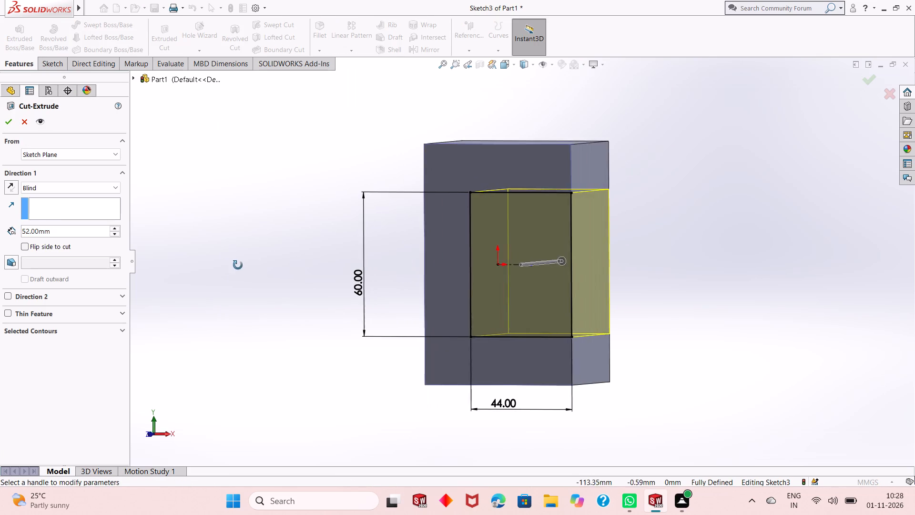
{"action": "middle_click_drag", "start_coordinate": [238, 265], "coordinate": [218, 268]}
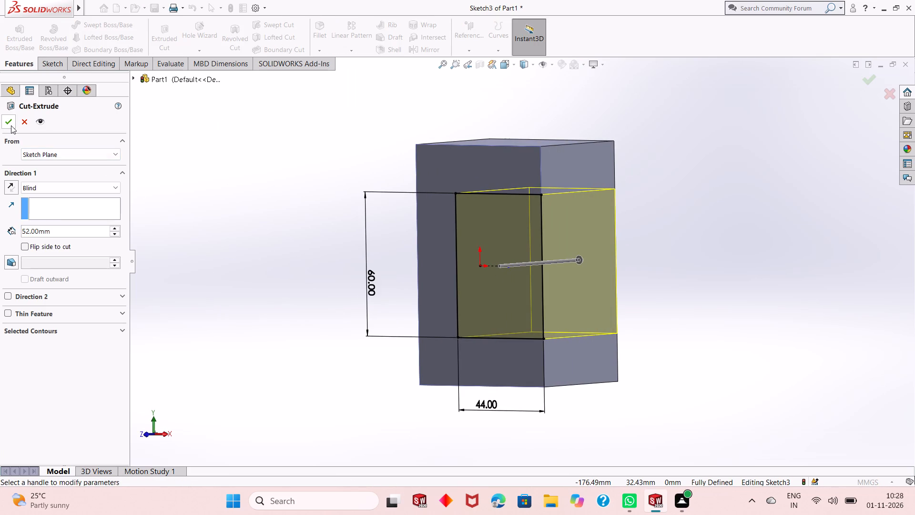
{"action": "left_click", "coordinate": [10, 125]}
{"action": "left_click", "coordinate": [313, 247]}
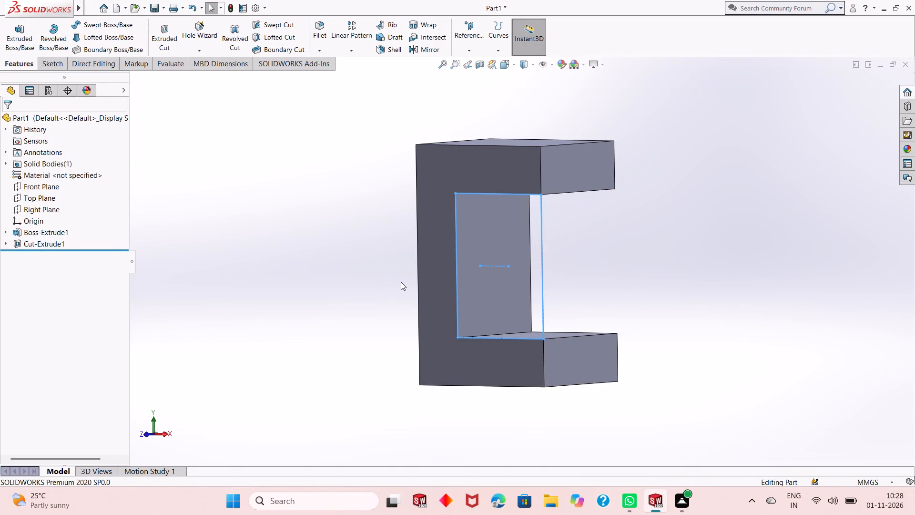
Start a new sketch on the bottom face of the C-shaped block and view it straight on.
{"action": "middle_click_drag", "start_coordinate": [402, 283], "coordinate": [464, 257]}
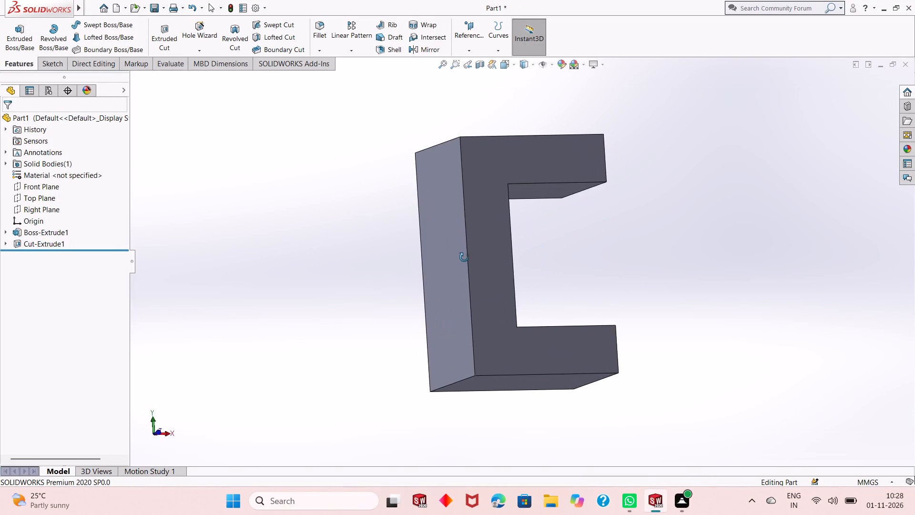
{"action": "middle_click_drag", "start_coordinate": [464, 257], "coordinate": [459, 239]}
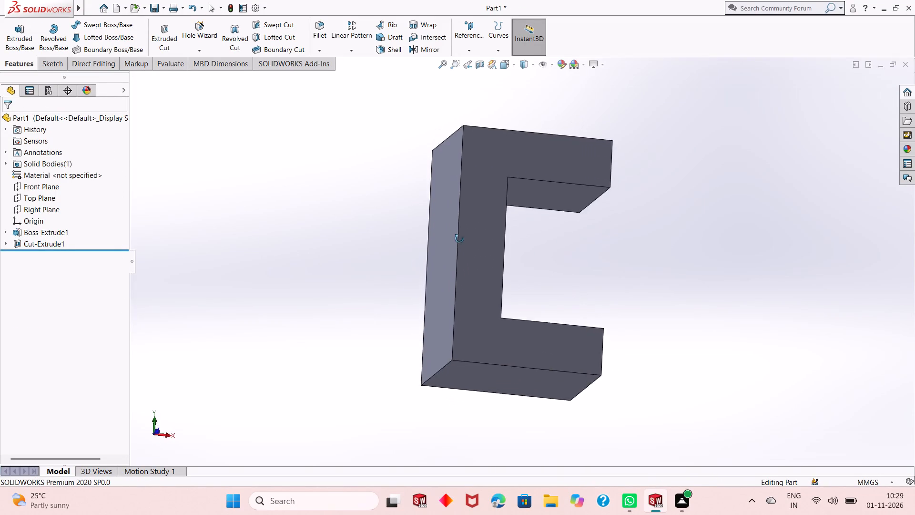
{"action": "middle_click_drag", "start_coordinate": [459, 239], "coordinate": [458, 288]}
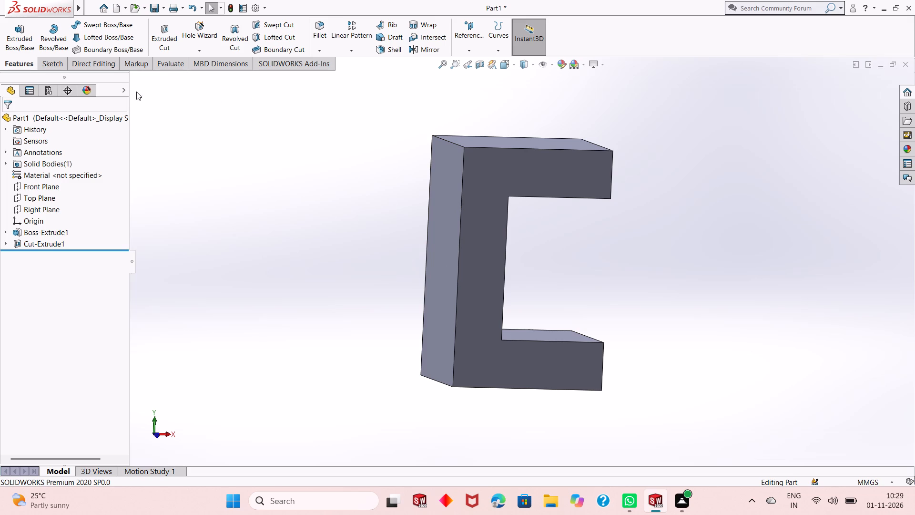
{"action": "scroll", "coordinate": [468, 263], "scroll_direction": "up", "scroll_amount": 1}
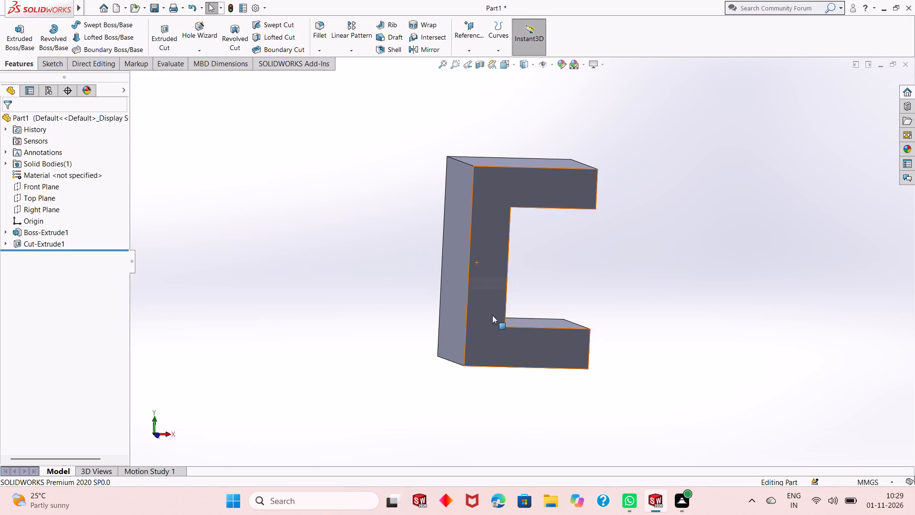
{"action": "scroll", "coordinate": [492, 315], "scroll_direction": "up", "scroll_amount": 1}
{"action": "middle_click_drag", "start_coordinate": [492, 315], "coordinate": [496, 267]}
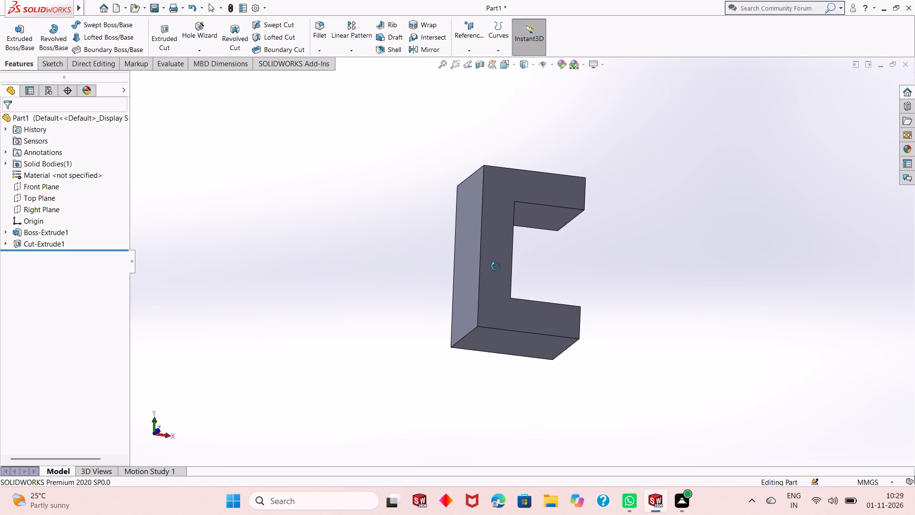
{"action": "middle_click_drag", "start_coordinate": [496, 267], "coordinate": [495, 322]}
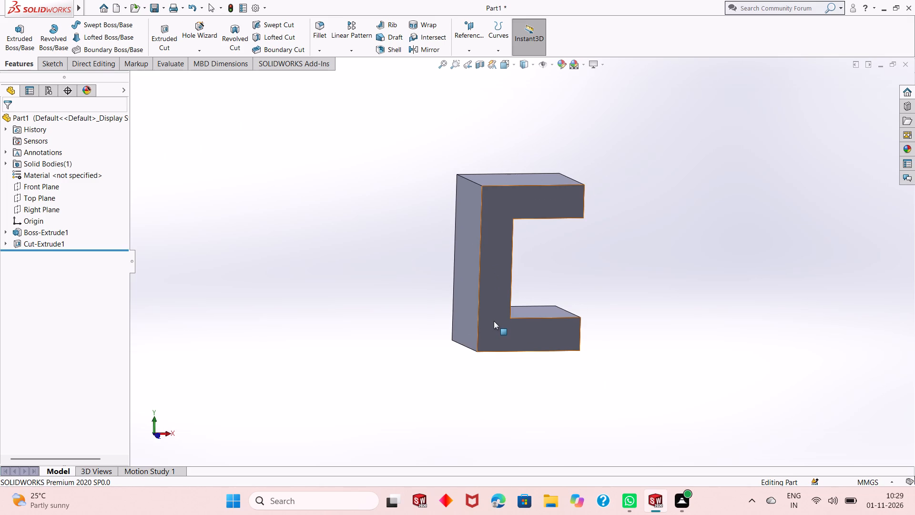
{"action": "middle_click_drag", "start_coordinate": [496, 303], "coordinate": [486, 368]}
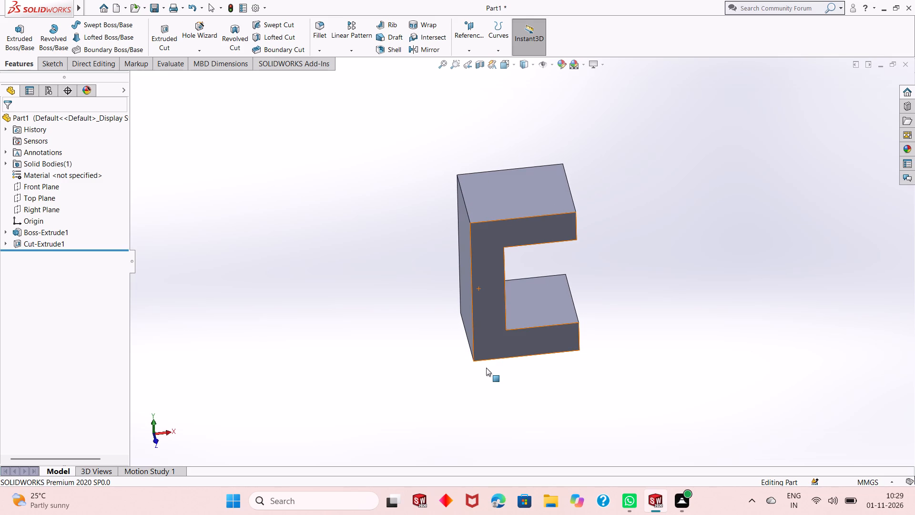
{"action": "middle_click_drag", "start_coordinate": [509, 408], "coordinate": [507, 140]}
{"action": "left_click", "coordinate": [565, 285]}
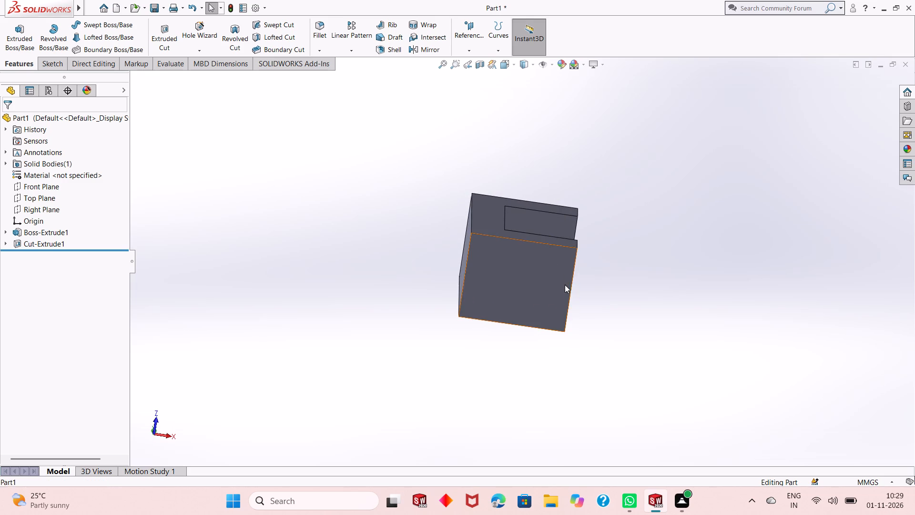
{"action": "left_click", "coordinate": [605, 259]}
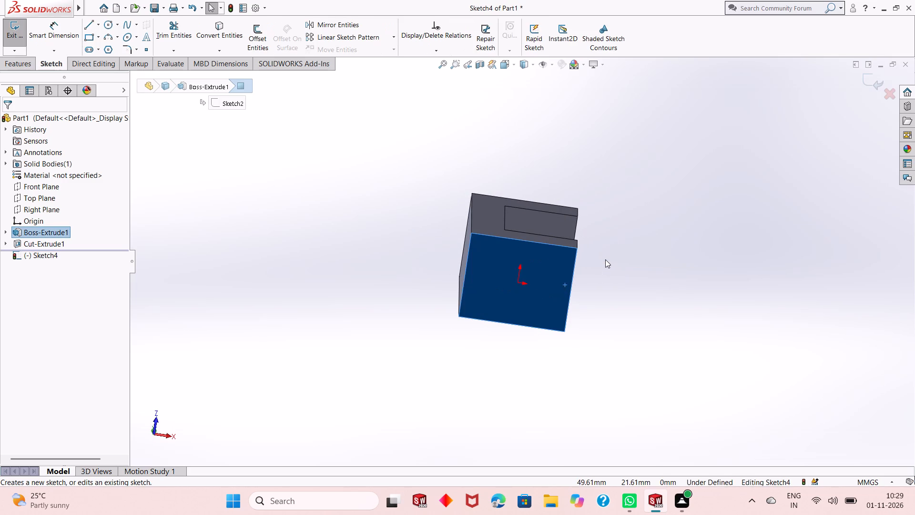
{"action": "key", "text": "ctrl+8"}
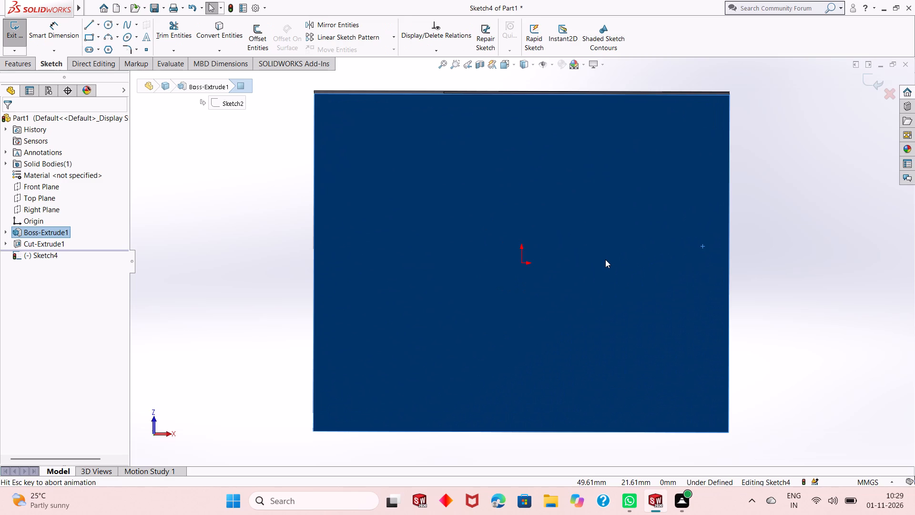
{"action": "scroll", "coordinate": [429, 299], "scroll_direction": "up", "scroll_amount": 4}
{"action": "scroll", "coordinate": [586, 228], "scroll_direction": "down", "scroll_amount": 2}
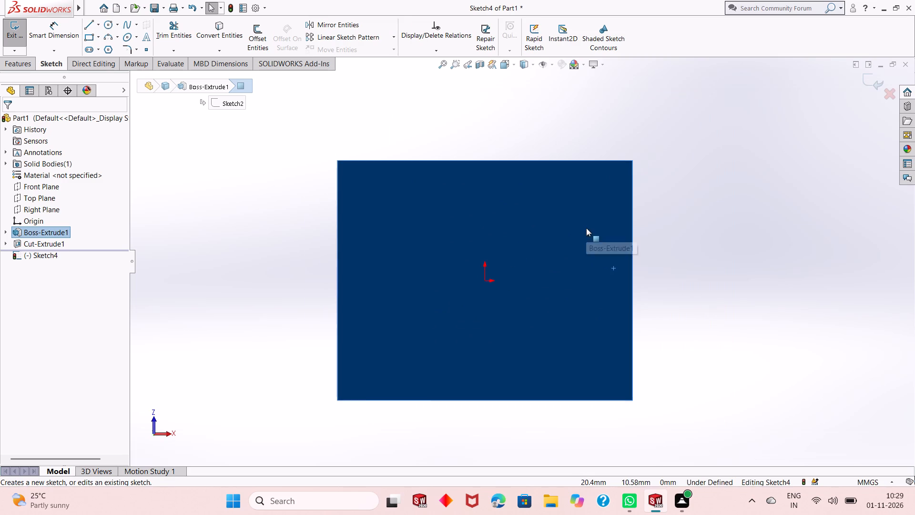
{"action": "scroll", "coordinate": [395, 290], "scroll_direction": "up", "scroll_amount": 1}
{"action": "left_click", "coordinate": [697, 262]}
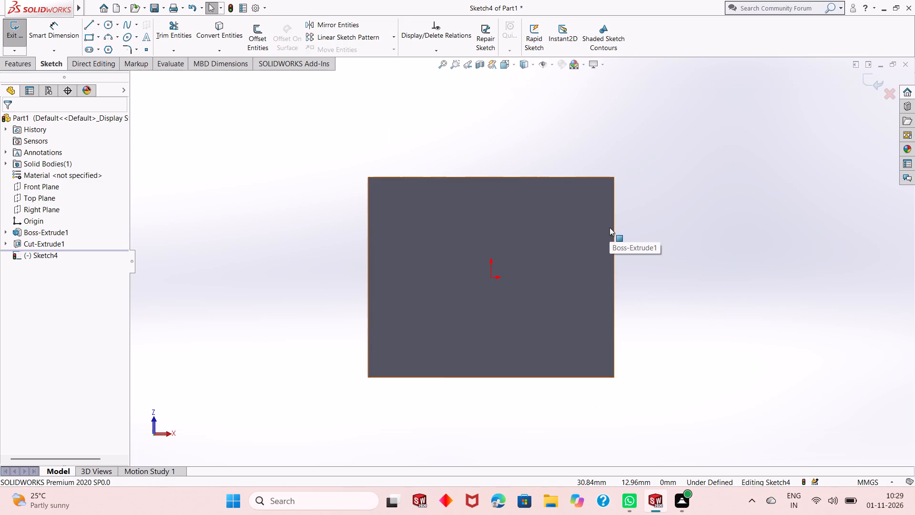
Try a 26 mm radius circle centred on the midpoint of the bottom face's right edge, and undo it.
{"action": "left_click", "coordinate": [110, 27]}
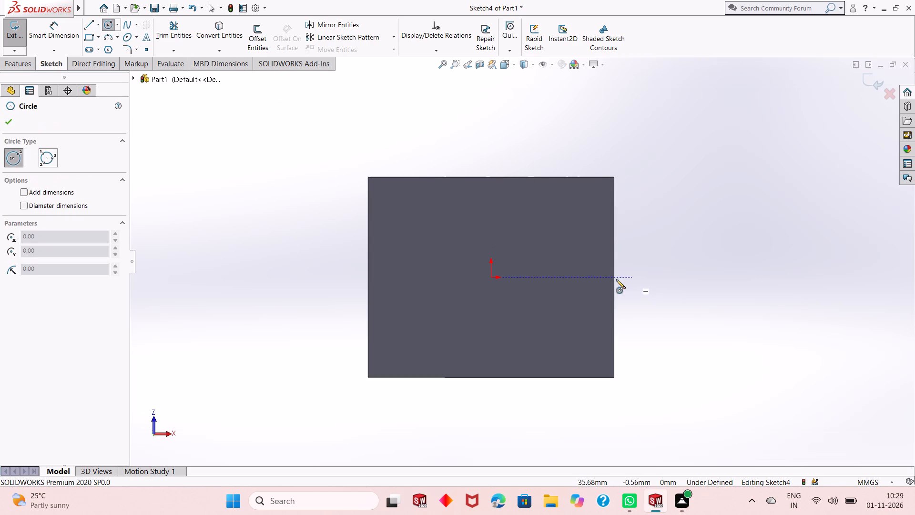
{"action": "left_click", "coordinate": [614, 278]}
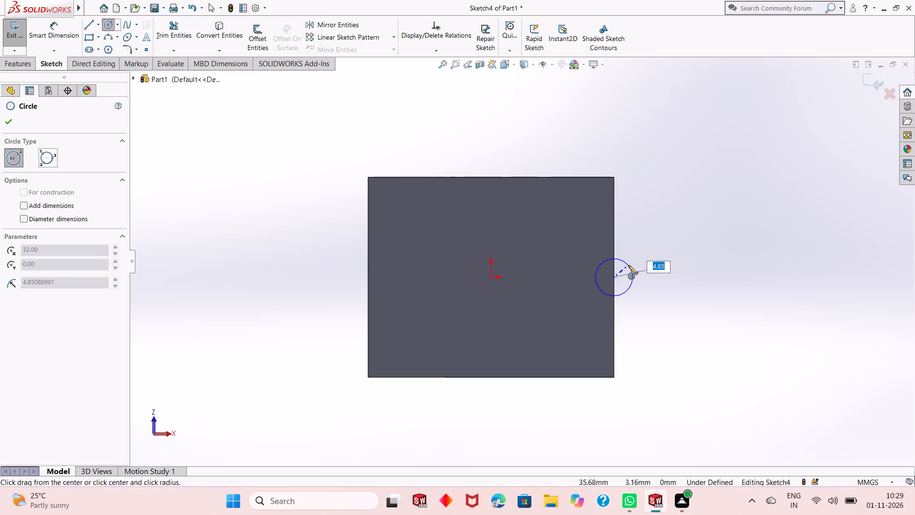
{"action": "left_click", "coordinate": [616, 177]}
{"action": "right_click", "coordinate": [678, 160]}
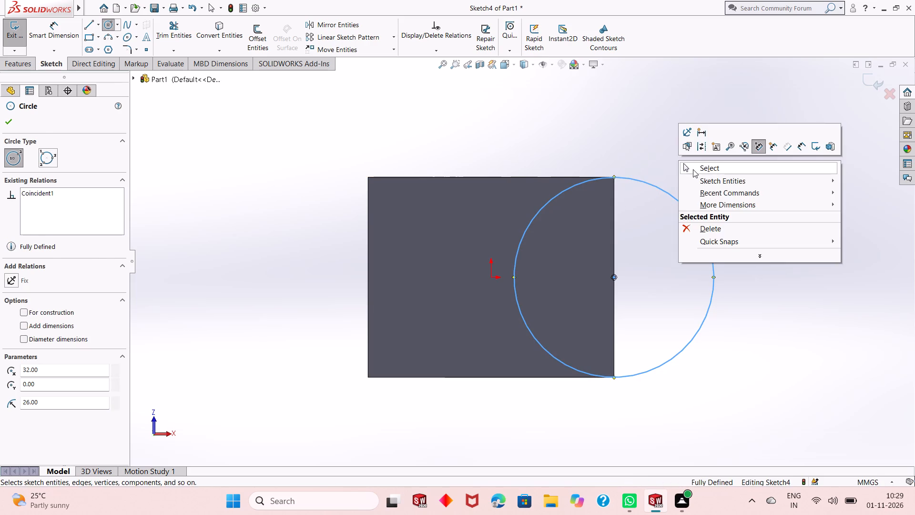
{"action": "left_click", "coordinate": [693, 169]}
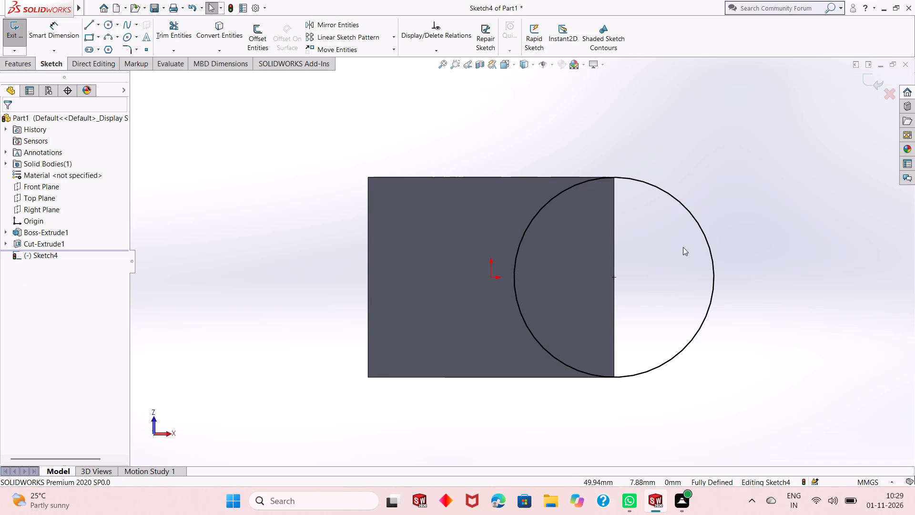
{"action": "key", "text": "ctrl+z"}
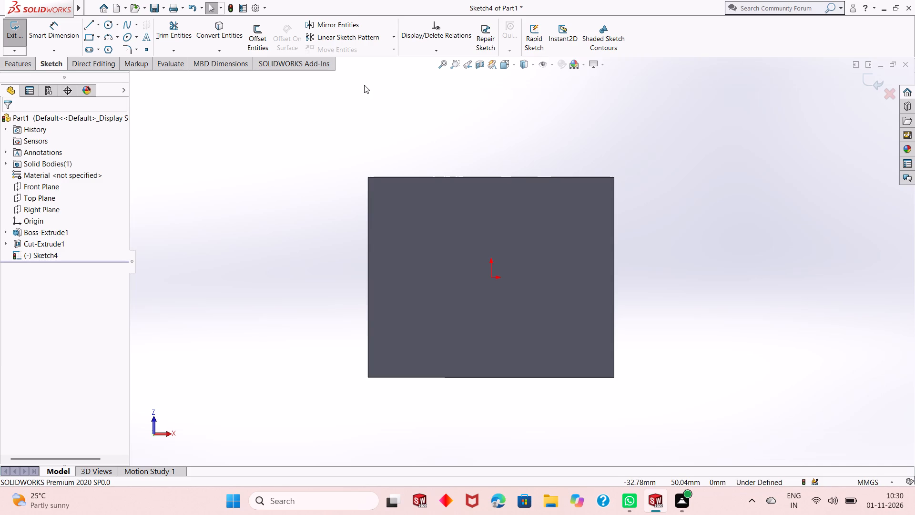
Sketch a circle of about 22.5 mm radius beyond the bottom face's right edge, centred level with the origin about 54.7 mm away.
{"action": "left_click", "coordinate": [109, 22]}
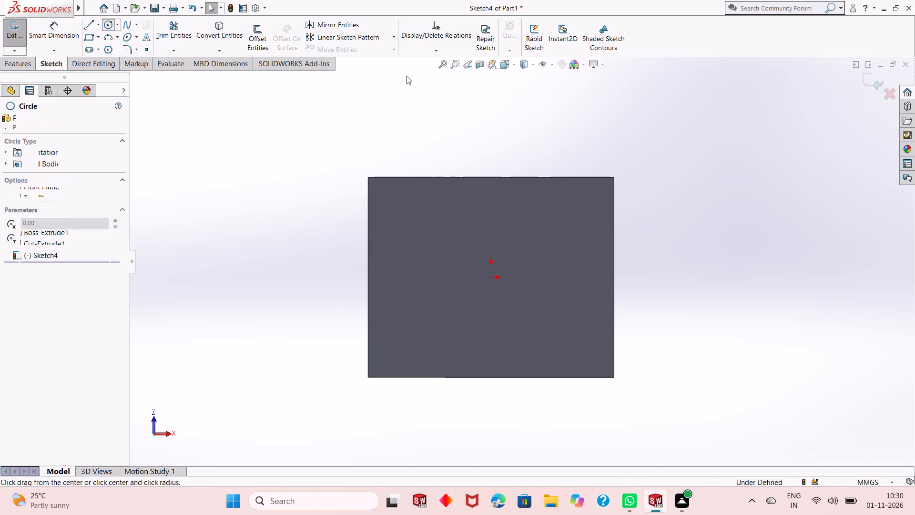
{"action": "scroll", "coordinate": [325, 261], "scroll_direction": "down", "scroll_amount": 2}
{"action": "scroll", "coordinate": [320, 264], "scroll_direction": "up", "scroll_amount": 1}
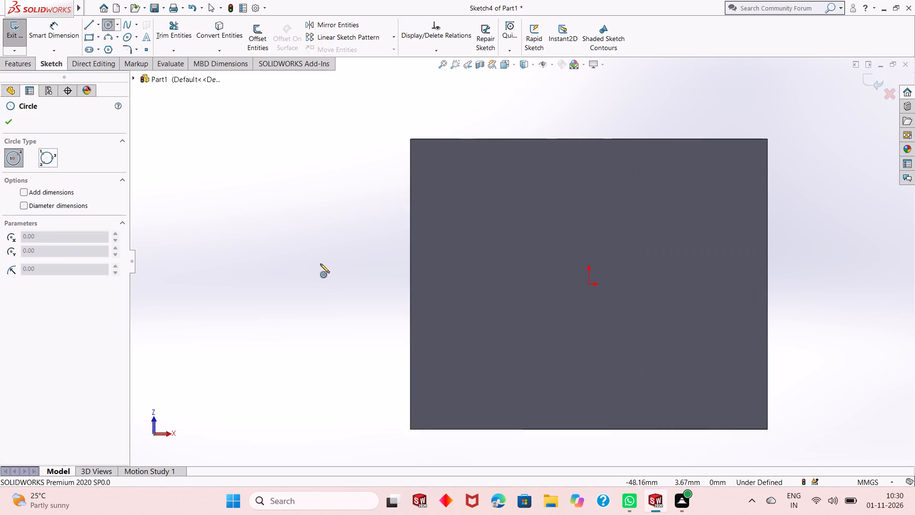
{"action": "scroll", "coordinate": [320, 264], "scroll_direction": "up", "scroll_amount": 2}
{"action": "scroll", "coordinate": [828, 303], "scroll_direction": "down", "scroll_amount": 2}
{"action": "scroll", "coordinate": [518, 217], "scroll_direction": "up", "scroll_amount": 2}
{"action": "scroll", "coordinate": [513, 187], "scroll_direction": "down", "scroll_amount": 1}
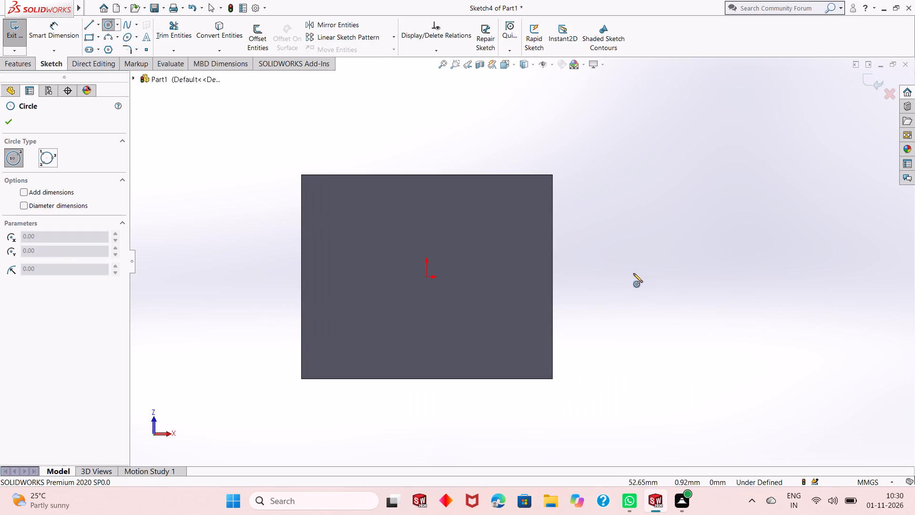
{"action": "left_click", "coordinate": [641, 278]}
{"action": "left_click", "coordinate": [671, 194]}
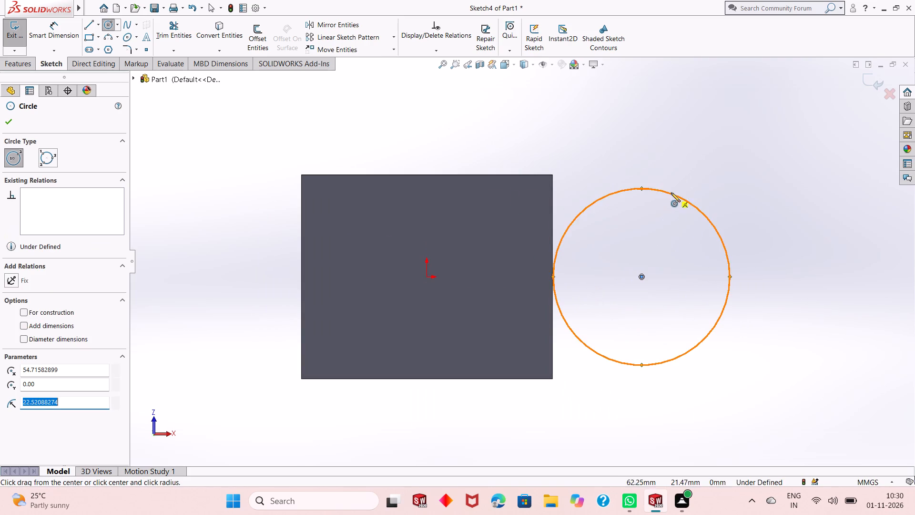
{"action": "right_click", "coordinate": [669, 118]}
{"action": "left_click", "coordinate": [691, 131]}
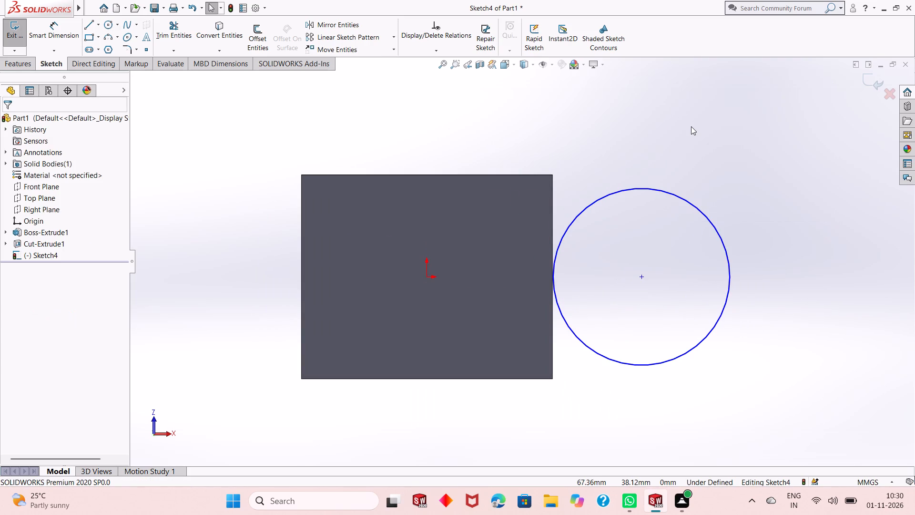
Dimension the circle's centre at 49 mm from the bottom face's left edge.
{"action": "left_click", "coordinate": [36, 34]}
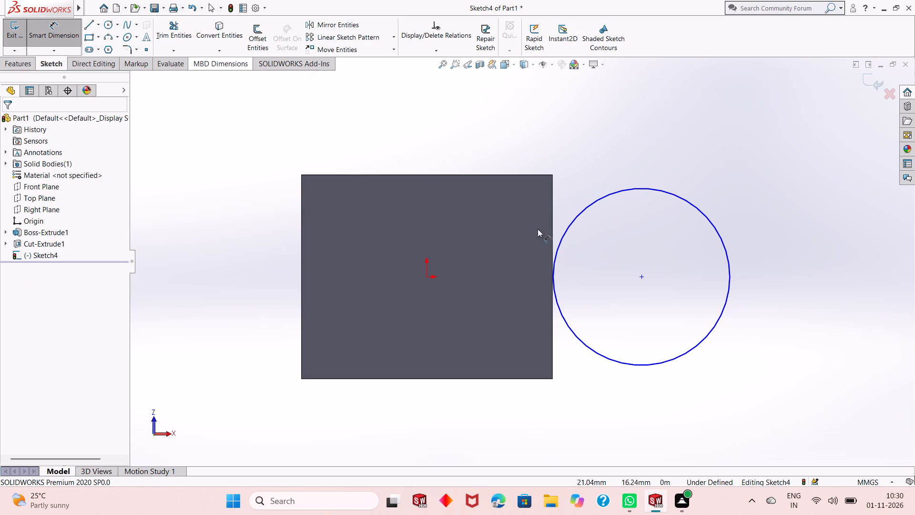
{"action": "left_click", "coordinate": [641, 274]}
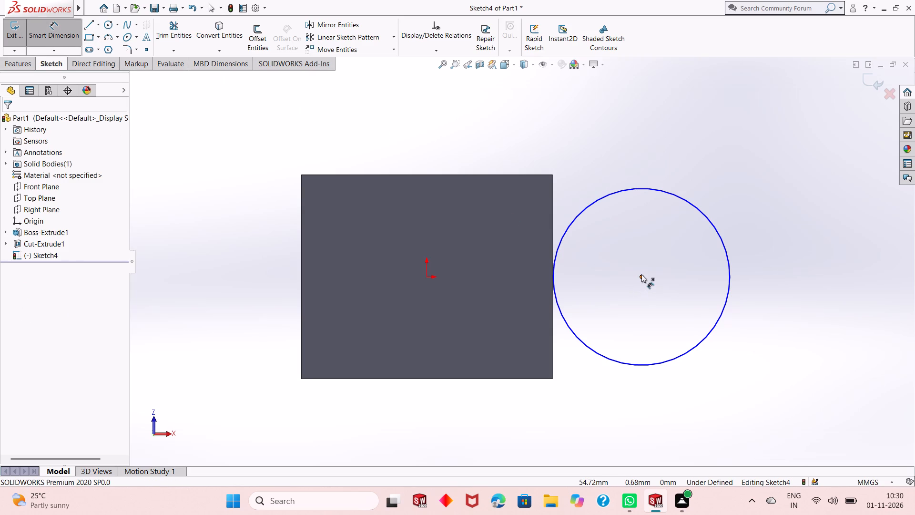
{"action": "left_click", "coordinate": [300, 288]}
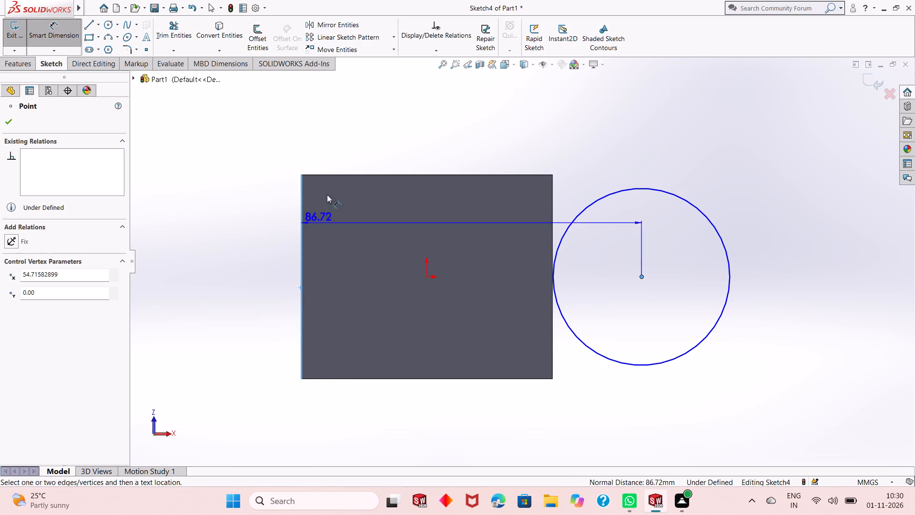
{"action": "left_click", "coordinate": [438, 106]}
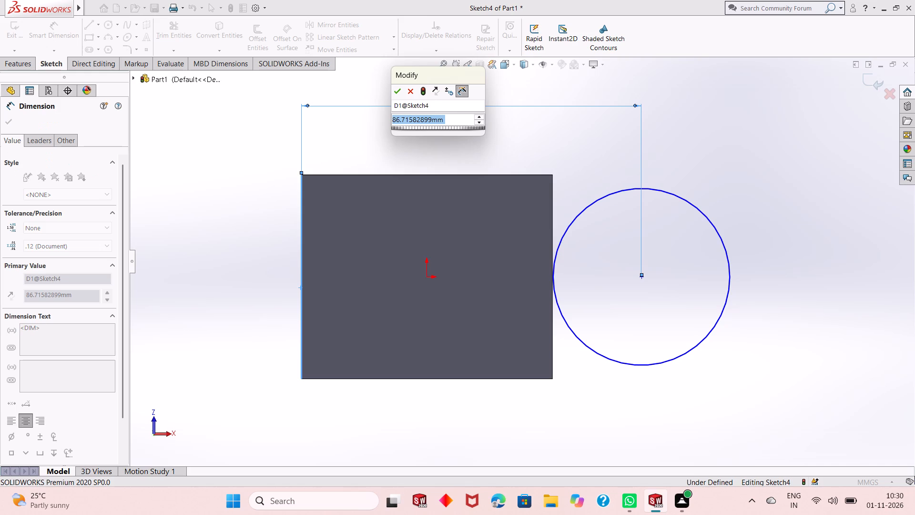
{"action": "type", "text": "49"}
{"action": "key", "text": "Return"}
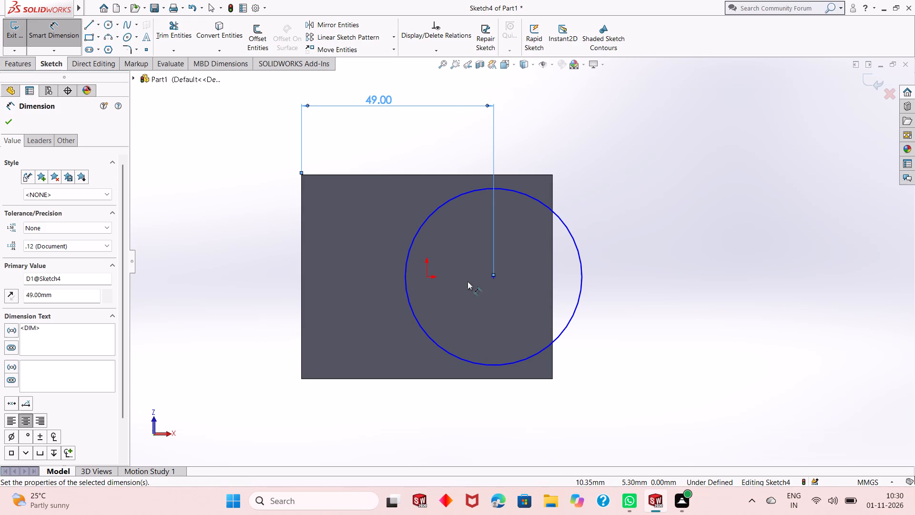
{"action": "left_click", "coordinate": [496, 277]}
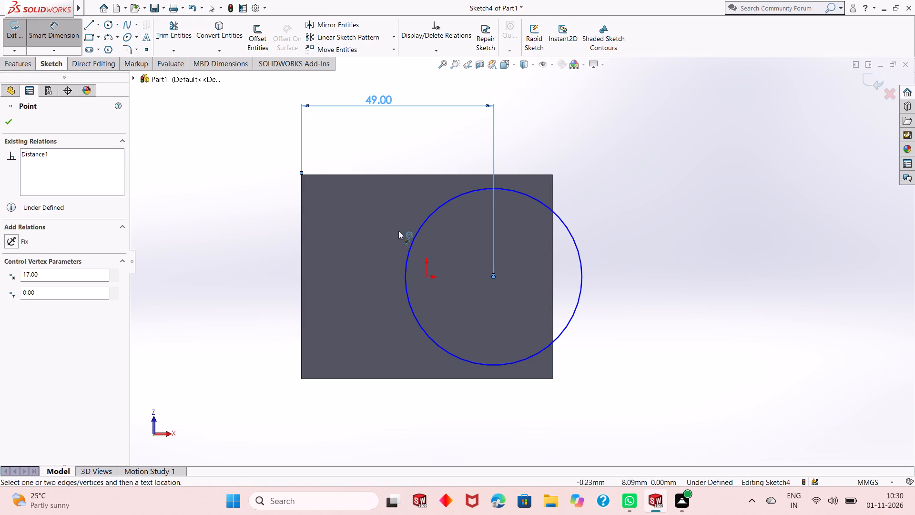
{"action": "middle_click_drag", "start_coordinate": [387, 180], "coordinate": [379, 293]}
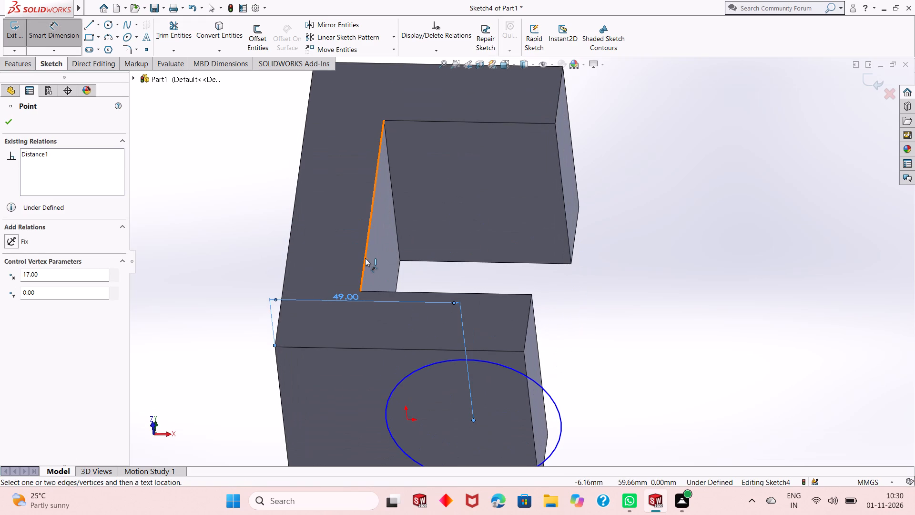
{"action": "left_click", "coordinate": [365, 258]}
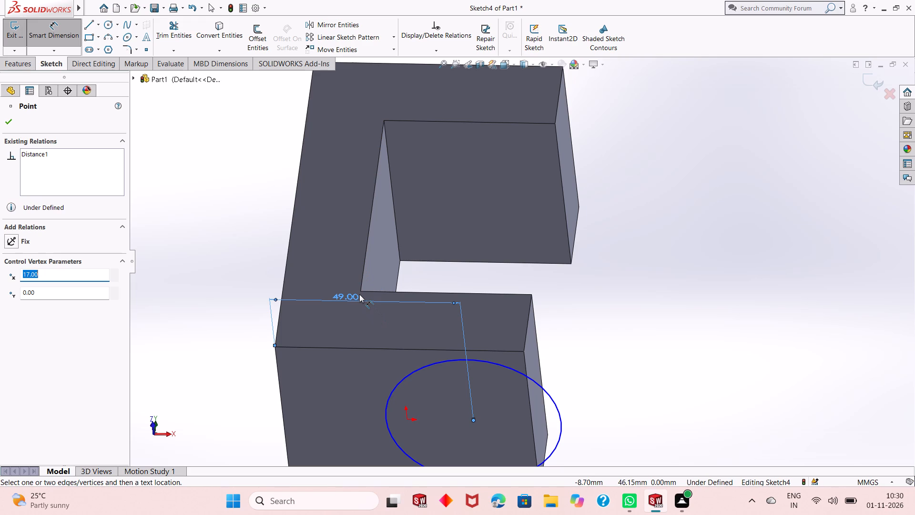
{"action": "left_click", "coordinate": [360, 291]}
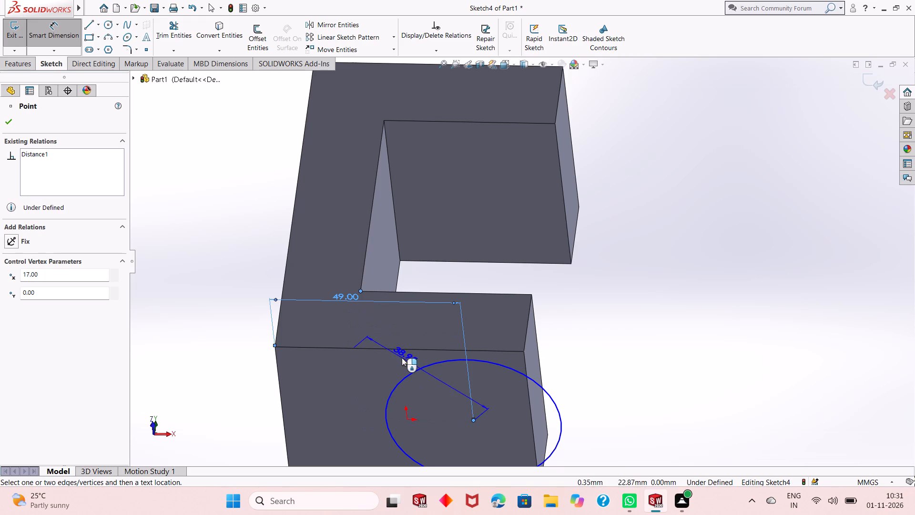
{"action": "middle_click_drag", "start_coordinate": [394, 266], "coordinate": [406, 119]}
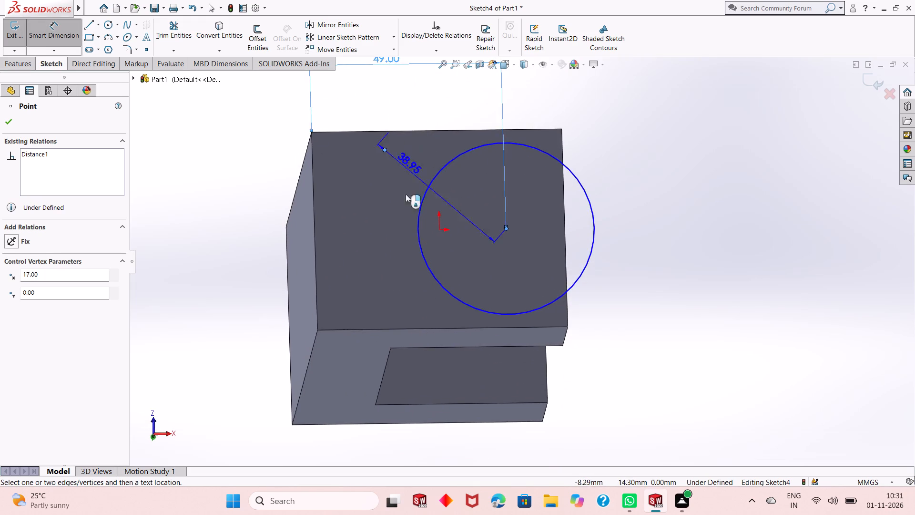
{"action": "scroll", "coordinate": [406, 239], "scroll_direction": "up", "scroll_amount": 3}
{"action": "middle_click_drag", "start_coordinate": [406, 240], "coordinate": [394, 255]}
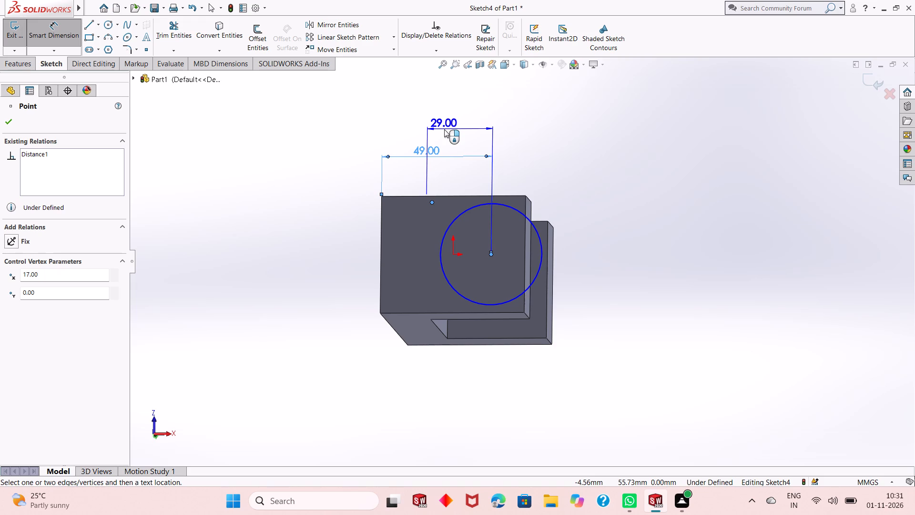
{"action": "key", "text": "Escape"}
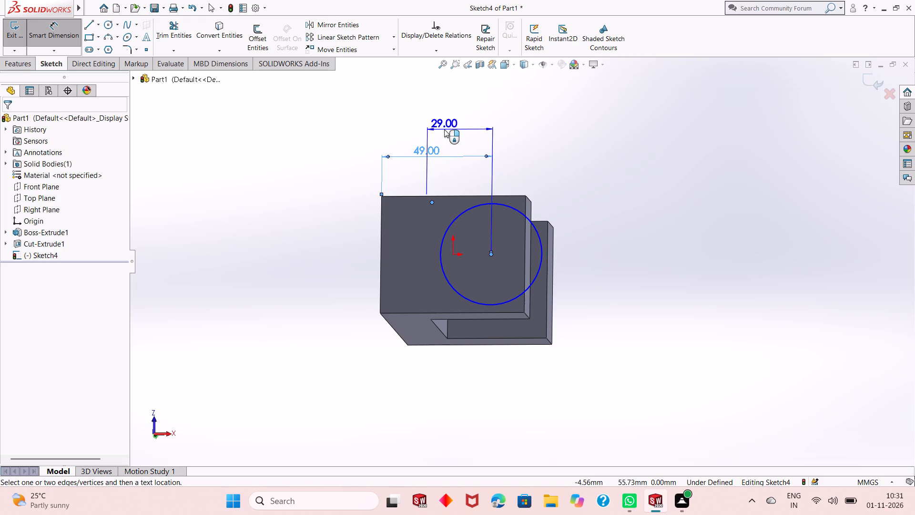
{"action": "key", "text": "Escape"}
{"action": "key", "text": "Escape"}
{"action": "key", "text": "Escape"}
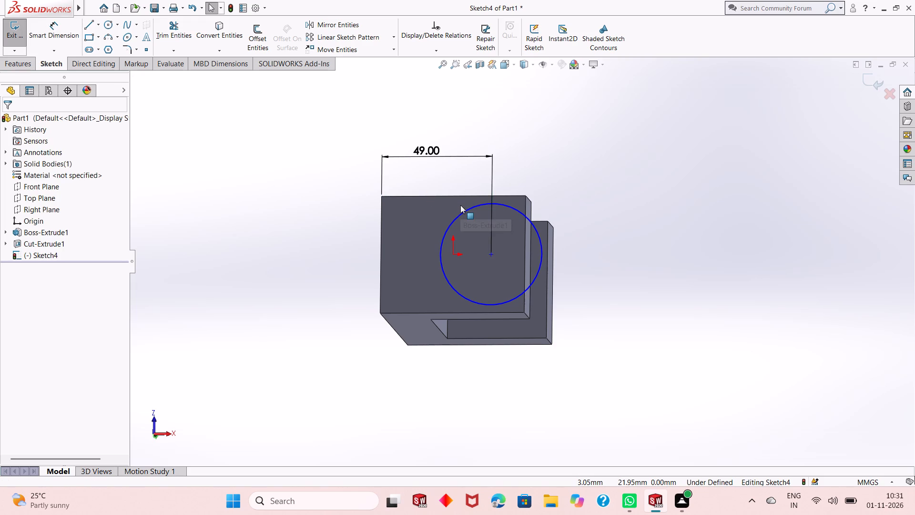
Examine the circle's position against the block's lower arm and cut from several angles, ending straight on the sketch plane.
{"action": "key", "text": "ctrl+8"}
{"action": "scroll", "coordinate": [469, 294], "scroll_direction": "up", "scroll_amount": 3}
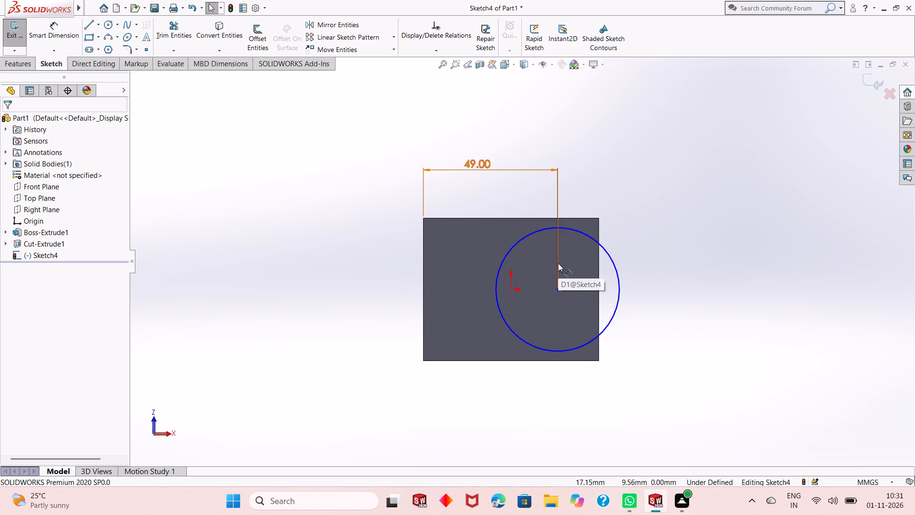
{"action": "middle_click_drag", "start_coordinate": [552, 215], "coordinate": [555, 315]}
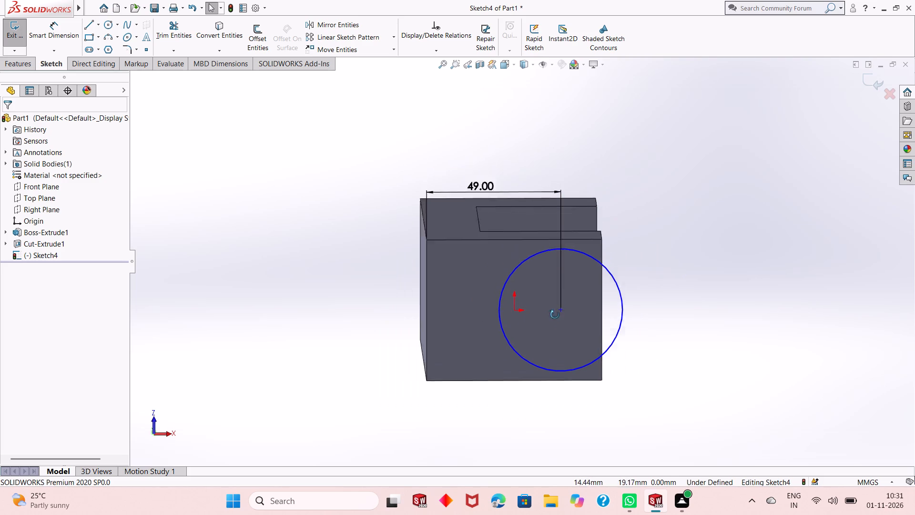
{"action": "middle_click_drag", "start_coordinate": [555, 315], "coordinate": [556, 514]}
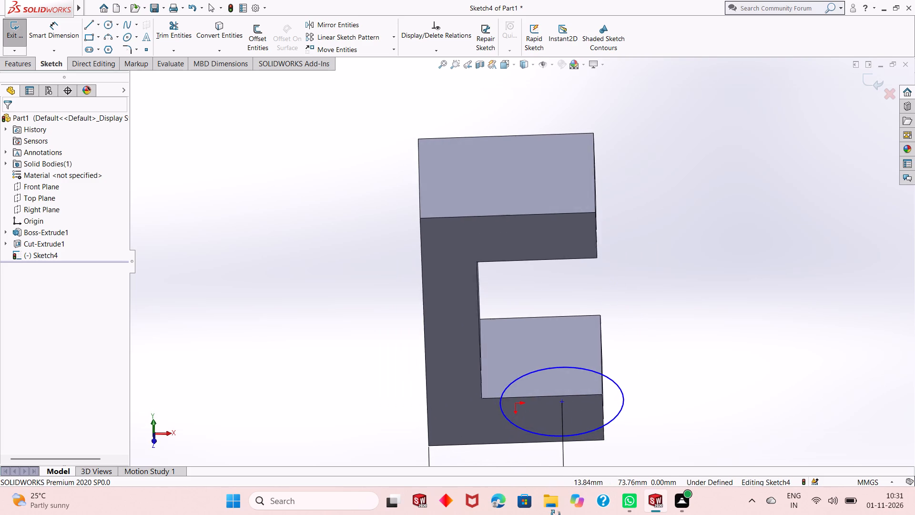
{"action": "middle_click_drag", "start_coordinate": [556, 514], "coordinate": [557, 510]}
{"action": "middle_click_drag", "start_coordinate": [502, 309], "coordinate": [502, 377]}
{"action": "scroll", "coordinate": [502, 377], "scroll_direction": "down", "scroll_amount": 1}
{"action": "scroll", "coordinate": [504, 379], "scroll_direction": "up", "scroll_amount": 1}
{"action": "scroll", "coordinate": [519, 346], "scroll_direction": "down", "scroll_amount": 2}
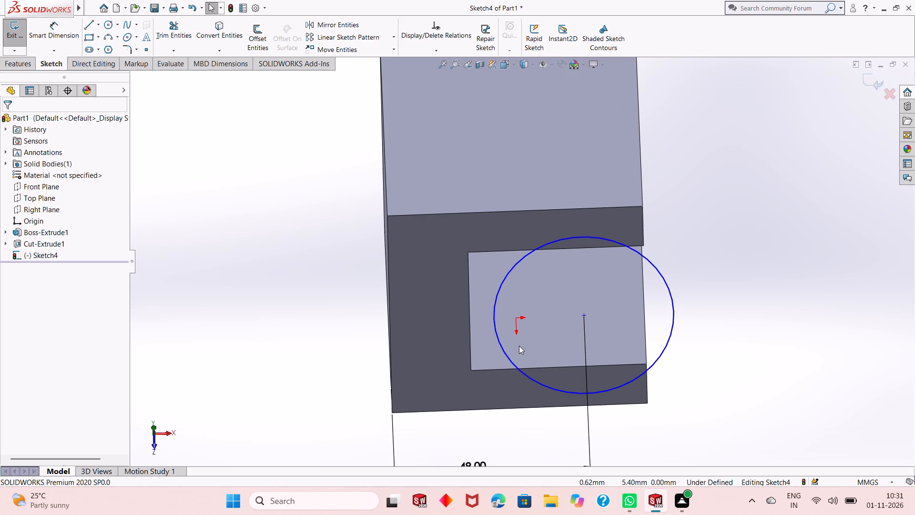
{"action": "key", "text": "ctrl+8"}
{"action": "scroll", "coordinate": [526, 360], "scroll_direction": "up", "scroll_amount": 1}
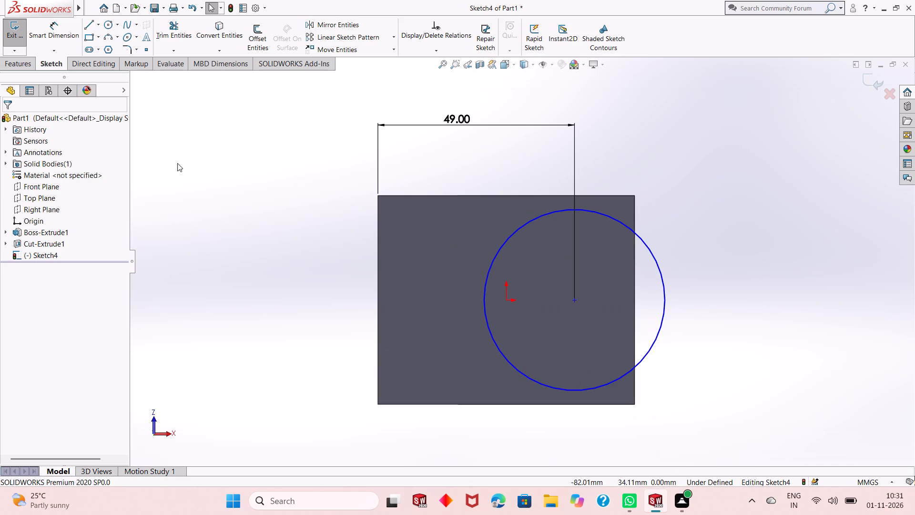
Add a horizontal relation between the circle's centre and the origin.
{"action": "right_click", "coordinate": [177, 164]}
{"action": "left_click", "coordinate": [261, 327]}
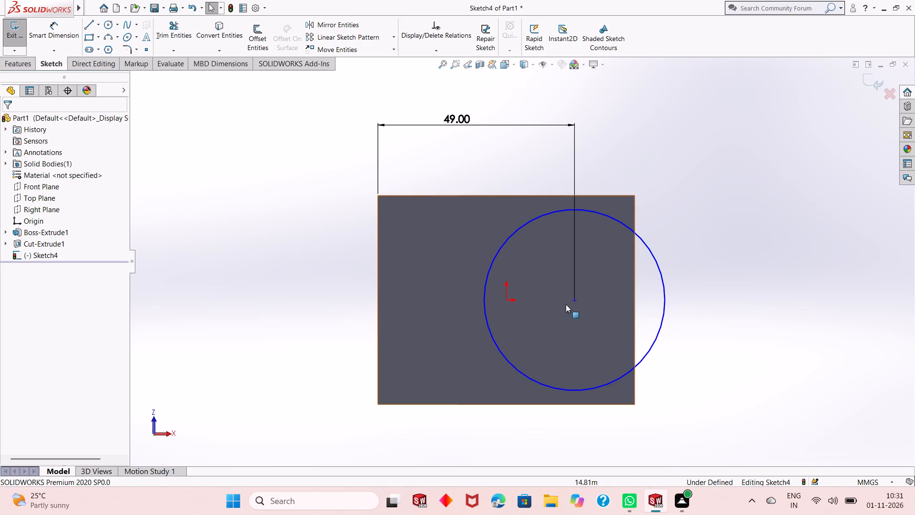
{"action": "left_click", "coordinate": [573, 303]}
{"action": "left_click", "coordinate": [507, 299], "text": "ctrl"}
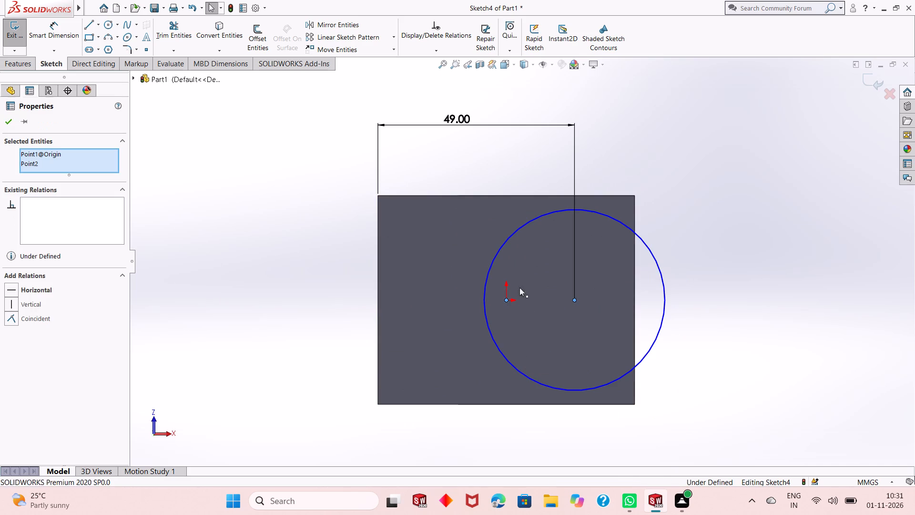
{"action": "left_click", "coordinate": [539, 255]}
{"action": "left_click", "coordinate": [537, 255]}
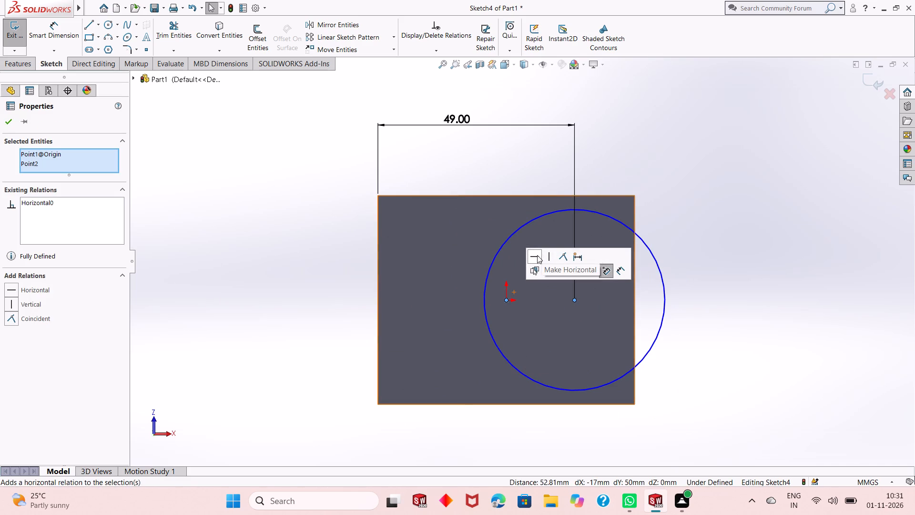
{"action": "left_click", "coordinate": [114, 215]}
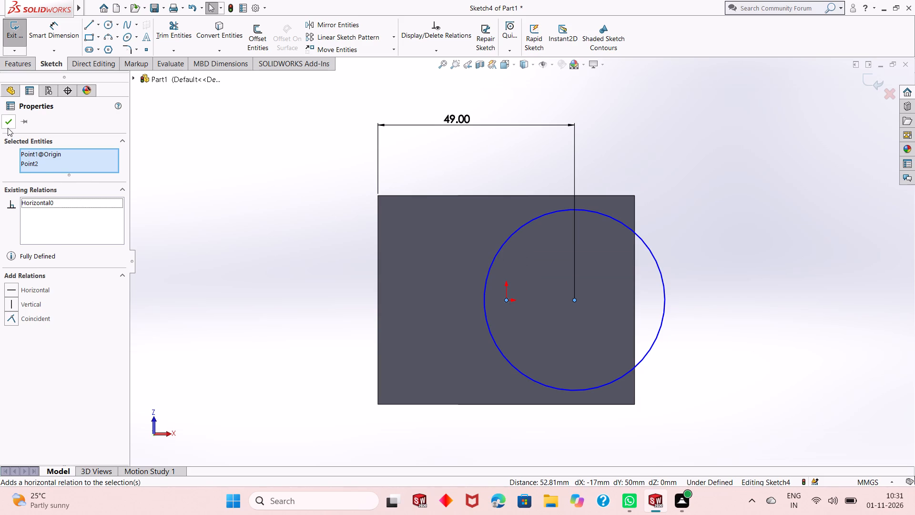
{"action": "left_click", "coordinate": [8, 126]}
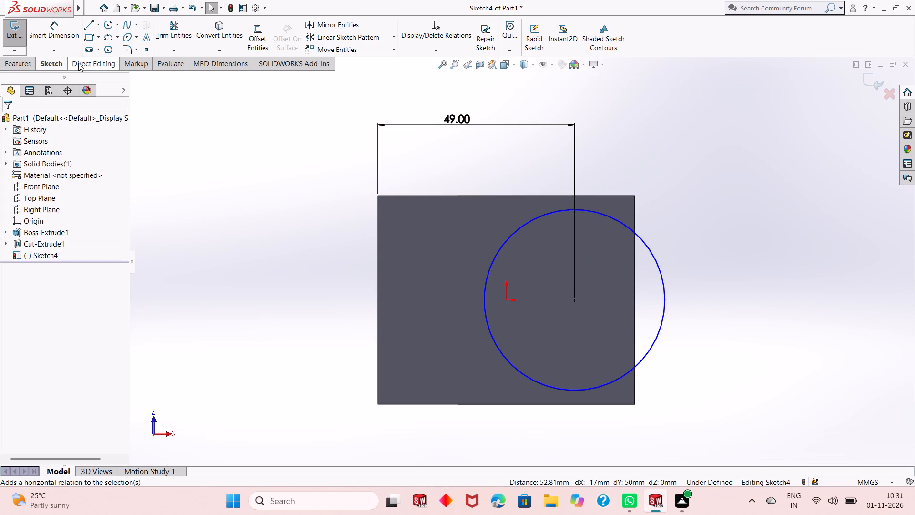
Dimension the circle's diameter as 52 mm.
{"action": "left_click", "coordinate": [49, 32]}
{"action": "left_click", "coordinate": [645, 353]}
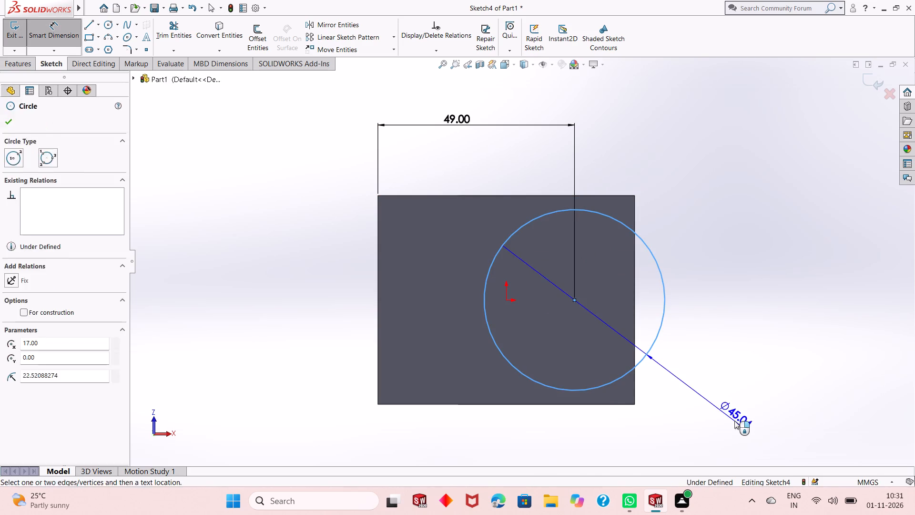
{"action": "left_click", "coordinate": [734, 421]}
{"action": "type", "text": "52"}
{"action": "key", "text": "Return"}
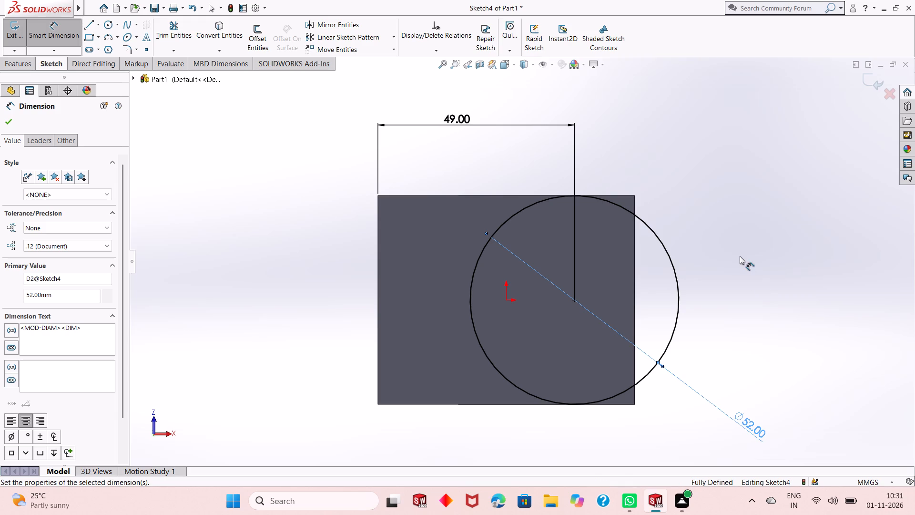
{"action": "right_click", "coordinate": [740, 256]}
{"action": "left_click", "coordinate": [748, 285]}
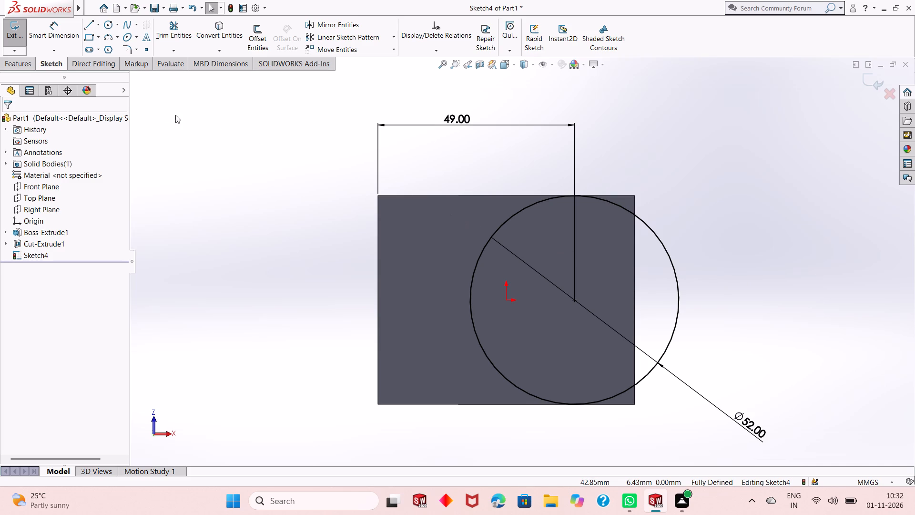
Extrude the 52 mm circle as a merged boss with a 20 mm blind depth, reversed into the block's lower arm.
{"action": "left_click", "coordinate": [21, 65]}
{"action": "left_click", "coordinate": [28, 39]}
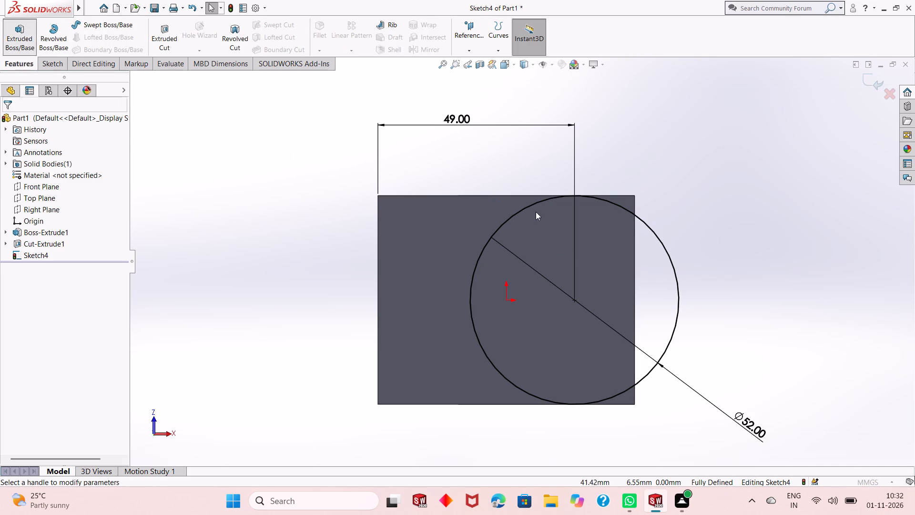
{"action": "middle_click_drag", "start_coordinate": [576, 206], "coordinate": [514, 321]}
{"action": "scroll", "coordinate": [511, 321], "scroll_direction": "up", "scroll_amount": 5}
{"action": "middle_click_drag", "start_coordinate": [505, 305], "coordinate": [498, 318]}
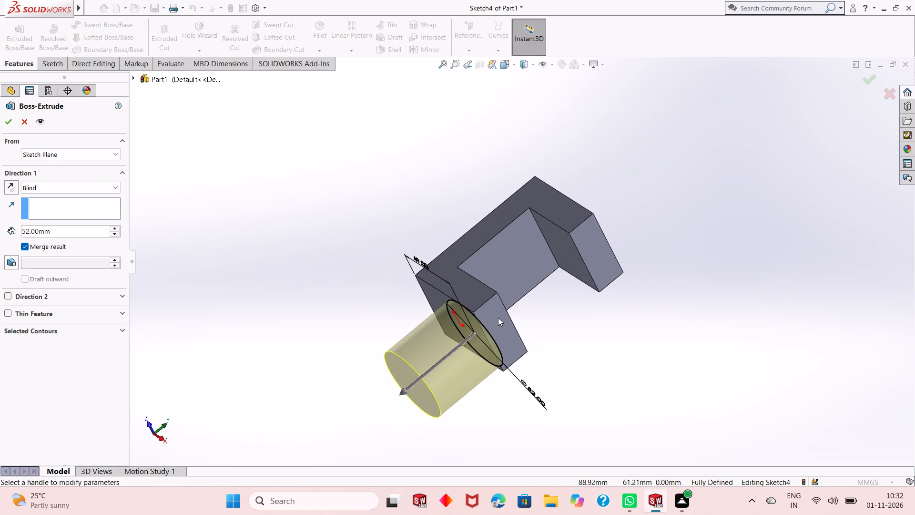
{"action": "middle_click_drag", "start_coordinate": [498, 318], "coordinate": [468, 360]}
{"action": "scroll", "coordinate": [488, 308], "scroll_direction": "down", "scroll_amount": 3}
{"action": "left_click", "coordinate": [104, 188]}
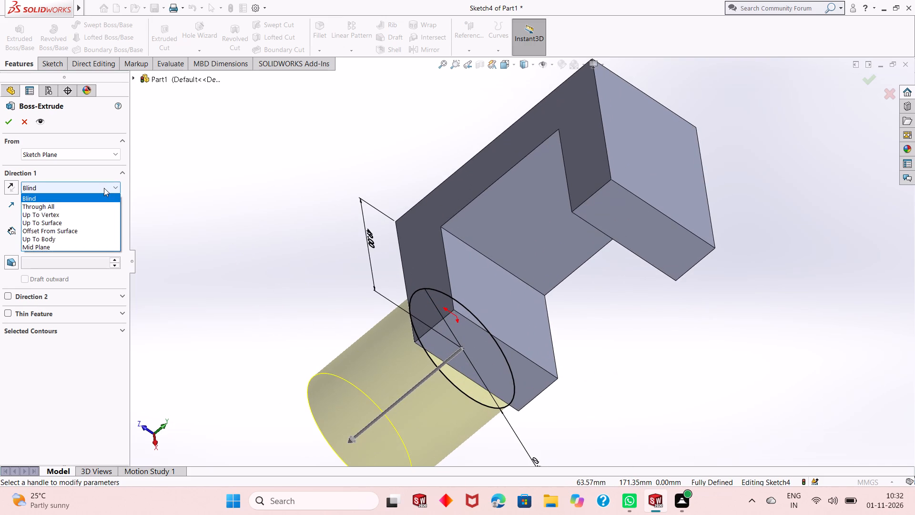
{"action": "left_click", "coordinate": [5, 187]}
{"action": "left_click", "coordinate": [6, 188]}
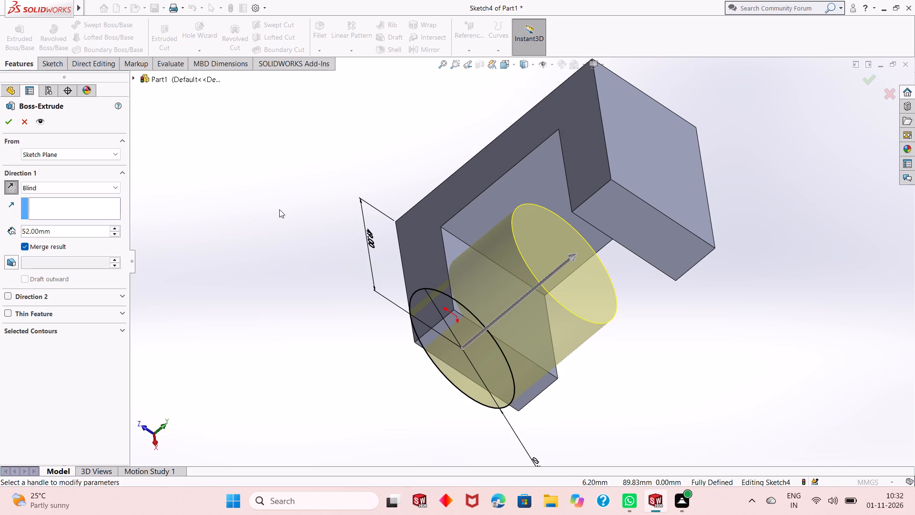
{"action": "left_click", "coordinate": [76, 224]}
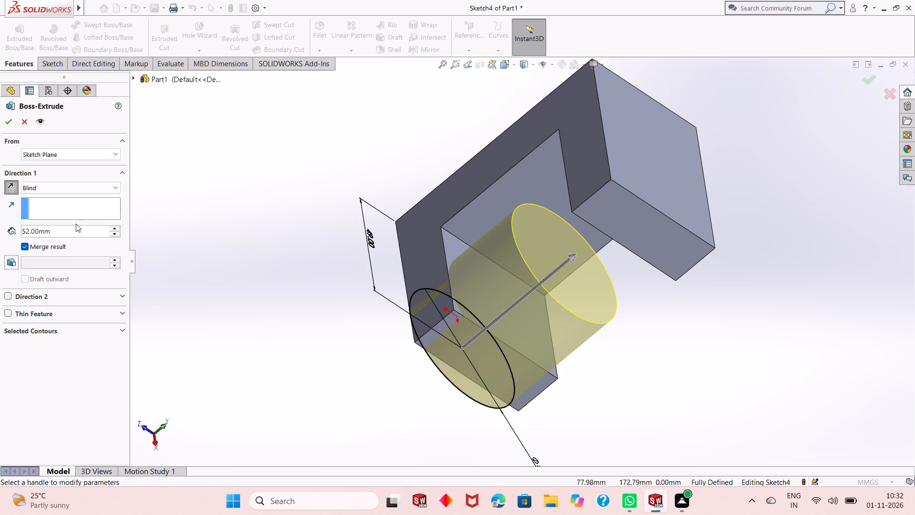
{"action": "triple_click", "coordinate": [76, 229]}
{"action": "left_click", "coordinate": [76, 230]}
{"action": "double_click", "coordinate": [58, 232]}
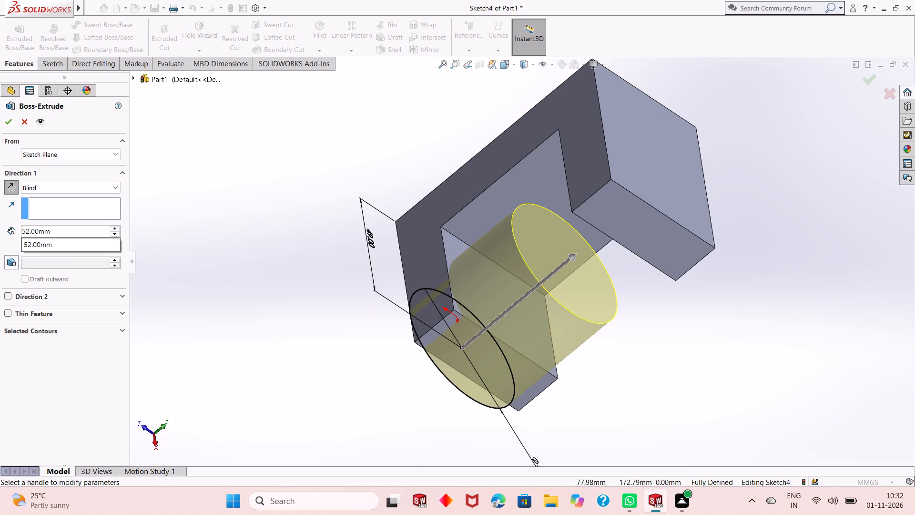
{"action": "type", "text": "20"}
{"action": "key", "text": "Return"}
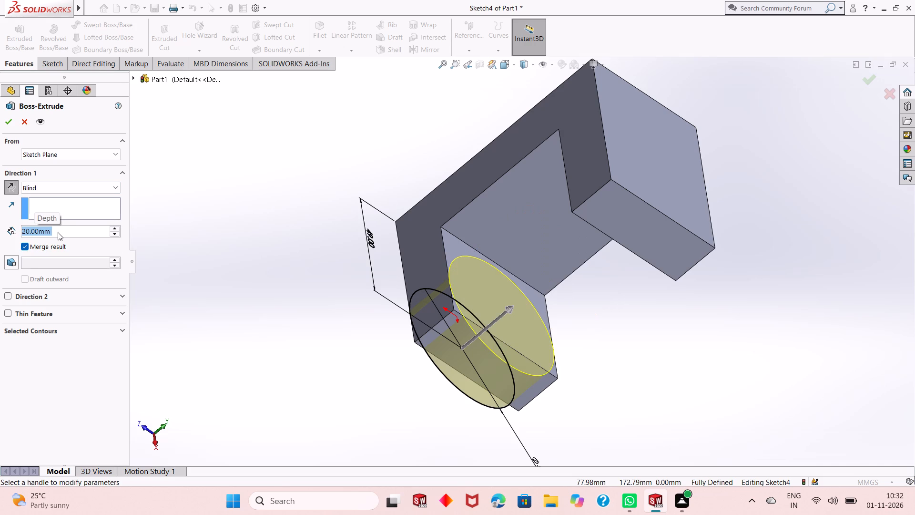
{"action": "left_click", "coordinate": [12, 123]}
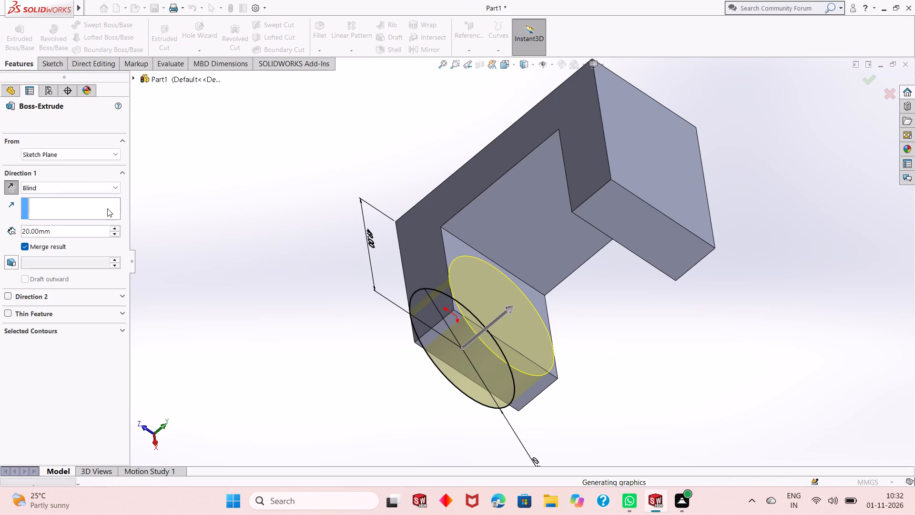
{"action": "left_click", "coordinate": [346, 340]}
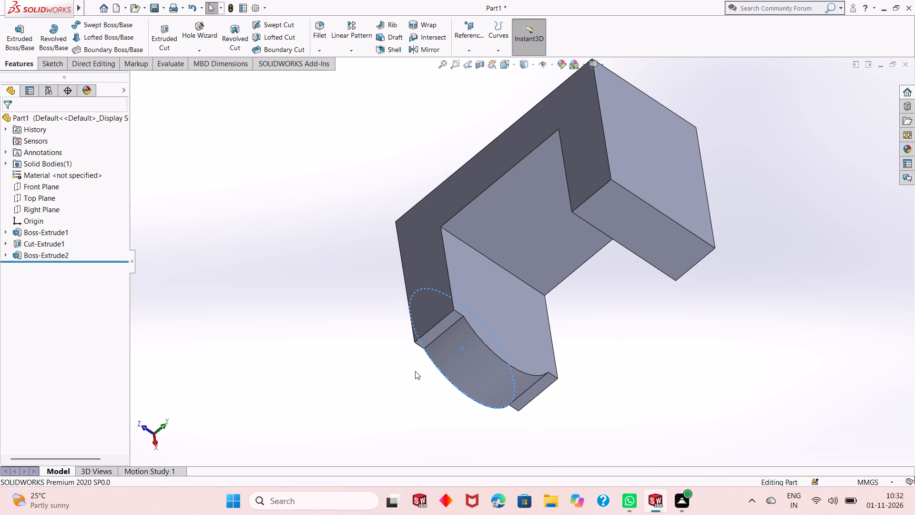
Inspect the rounded lower arm from several angles and undo the circle's boss extrusion.
{"action": "middle_click_drag", "start_coordinate": [415, 371], "coordinate": [504, 371]}
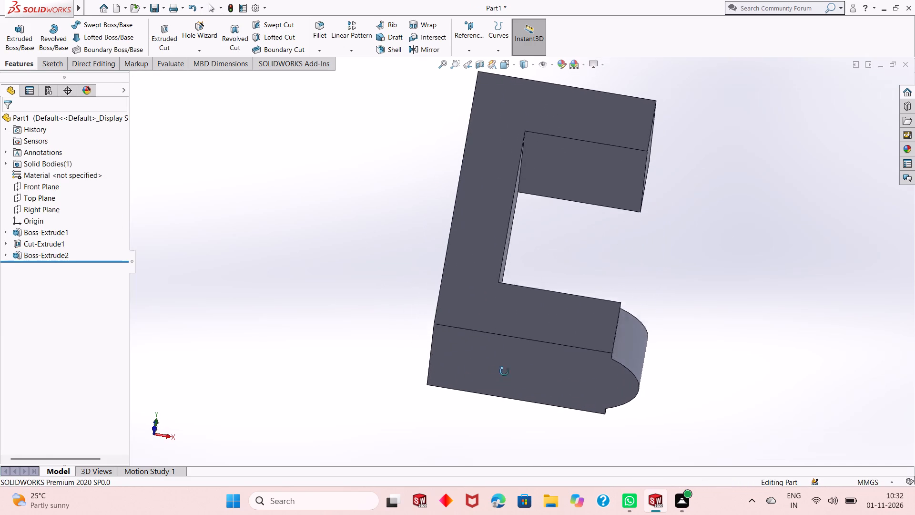
{"action": "middle_click_drag", "start_coordinate": [504, 371], "coordinate": [504, 423]}
{"action": "scroll", "coordinate": [511, 350], "scroll_direction": "up", "scroll_amount": 1}
{"action": "middle_click_drag", "start_coordinate": [509, 303], "coordinate": [538, 389]}
{"action": "scroll", "coordinate": [588, 322], "scroll_direction": "down", "scroll_amount": 2}
{"action": "middle_click_drag", "start_coordinate": [588, 322], "coordinate": [558, 363]}
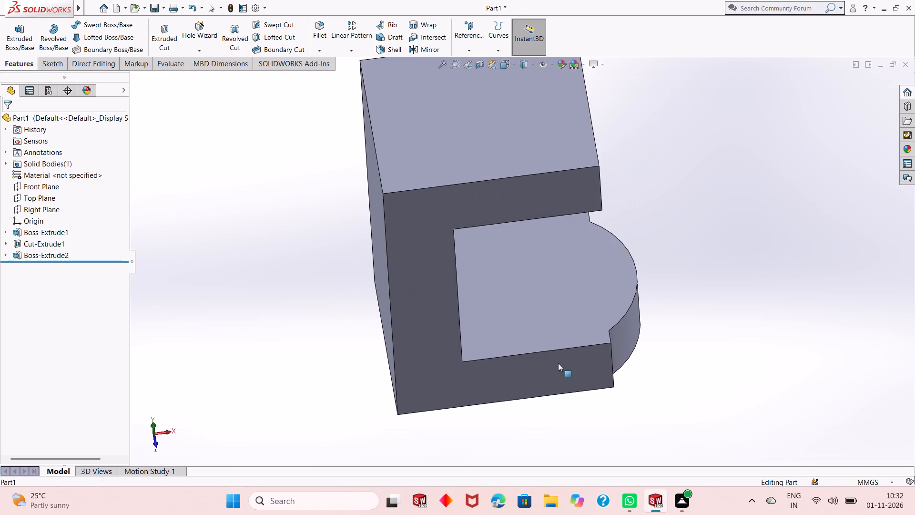
{"action": "key", "text": "ctrl+z"}
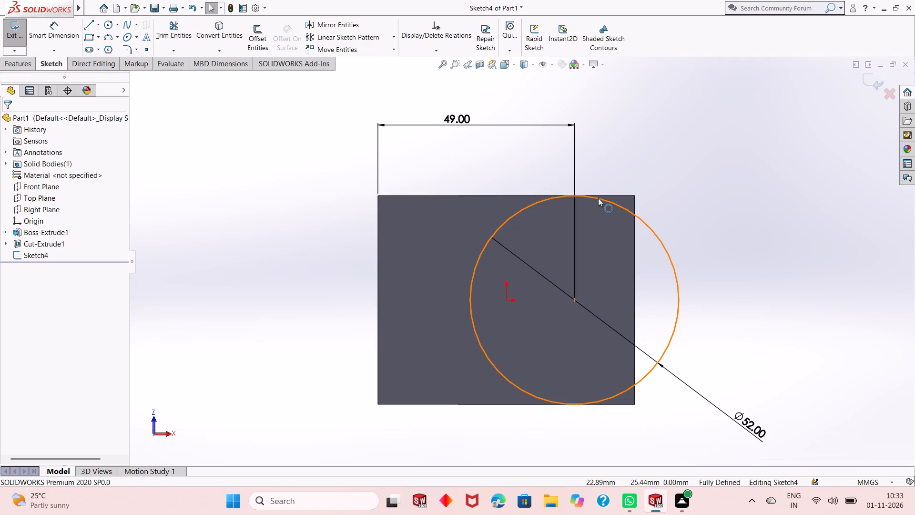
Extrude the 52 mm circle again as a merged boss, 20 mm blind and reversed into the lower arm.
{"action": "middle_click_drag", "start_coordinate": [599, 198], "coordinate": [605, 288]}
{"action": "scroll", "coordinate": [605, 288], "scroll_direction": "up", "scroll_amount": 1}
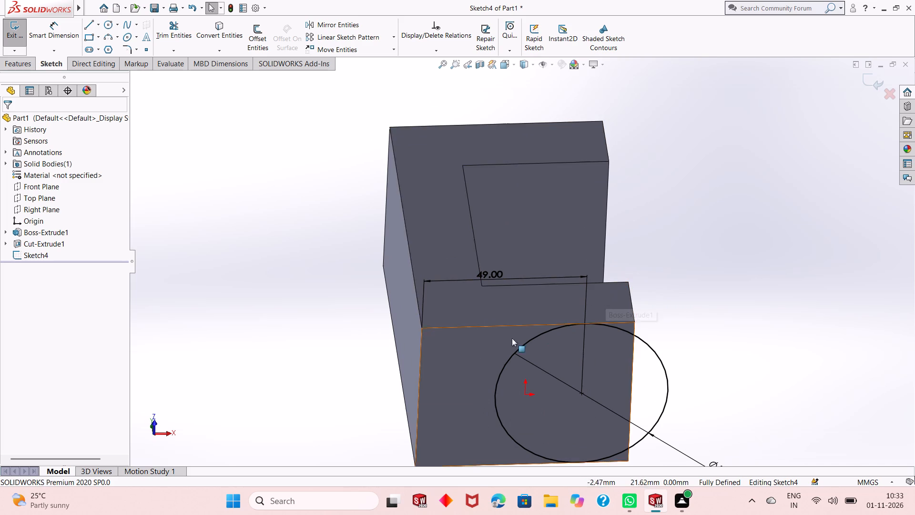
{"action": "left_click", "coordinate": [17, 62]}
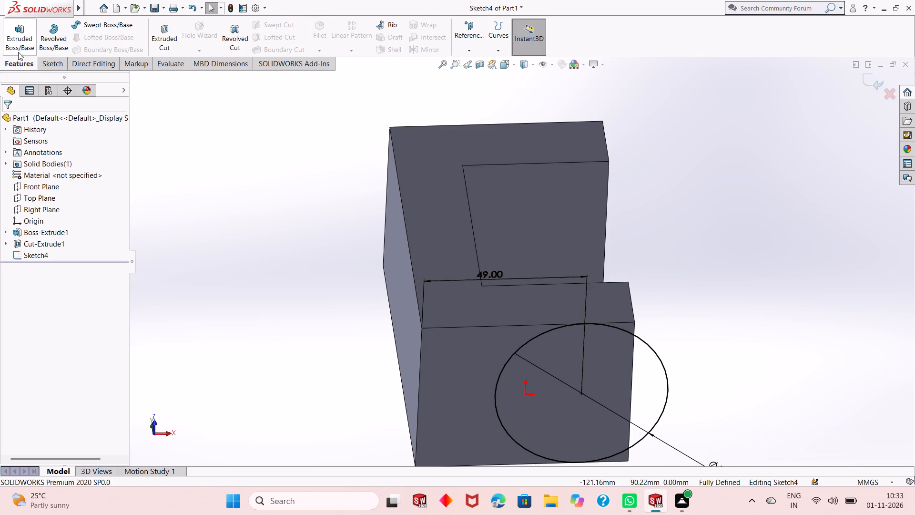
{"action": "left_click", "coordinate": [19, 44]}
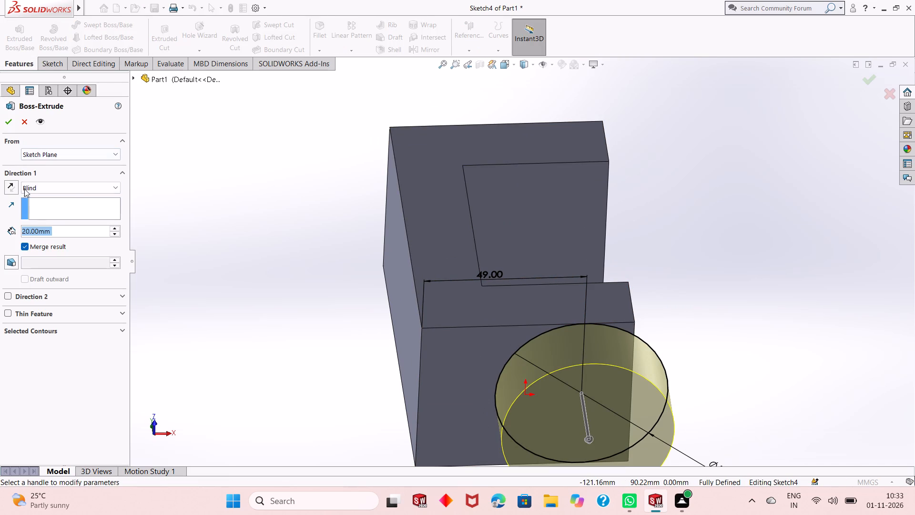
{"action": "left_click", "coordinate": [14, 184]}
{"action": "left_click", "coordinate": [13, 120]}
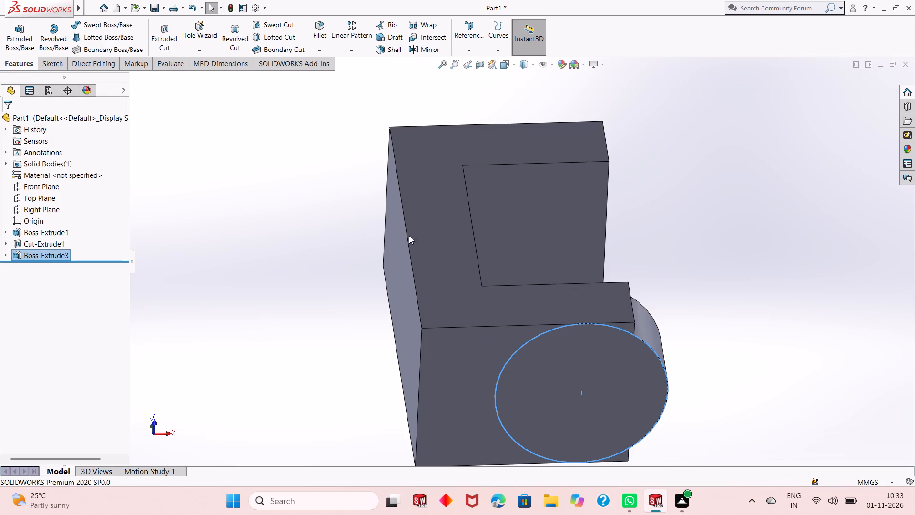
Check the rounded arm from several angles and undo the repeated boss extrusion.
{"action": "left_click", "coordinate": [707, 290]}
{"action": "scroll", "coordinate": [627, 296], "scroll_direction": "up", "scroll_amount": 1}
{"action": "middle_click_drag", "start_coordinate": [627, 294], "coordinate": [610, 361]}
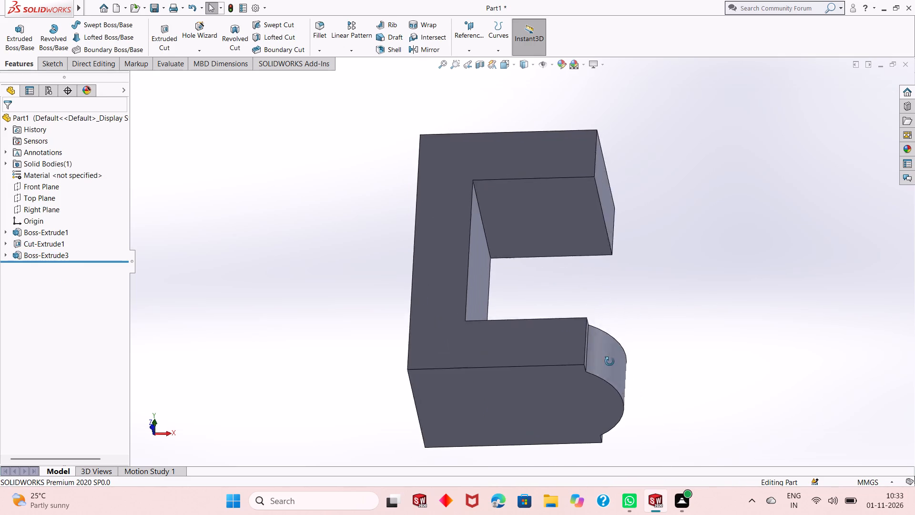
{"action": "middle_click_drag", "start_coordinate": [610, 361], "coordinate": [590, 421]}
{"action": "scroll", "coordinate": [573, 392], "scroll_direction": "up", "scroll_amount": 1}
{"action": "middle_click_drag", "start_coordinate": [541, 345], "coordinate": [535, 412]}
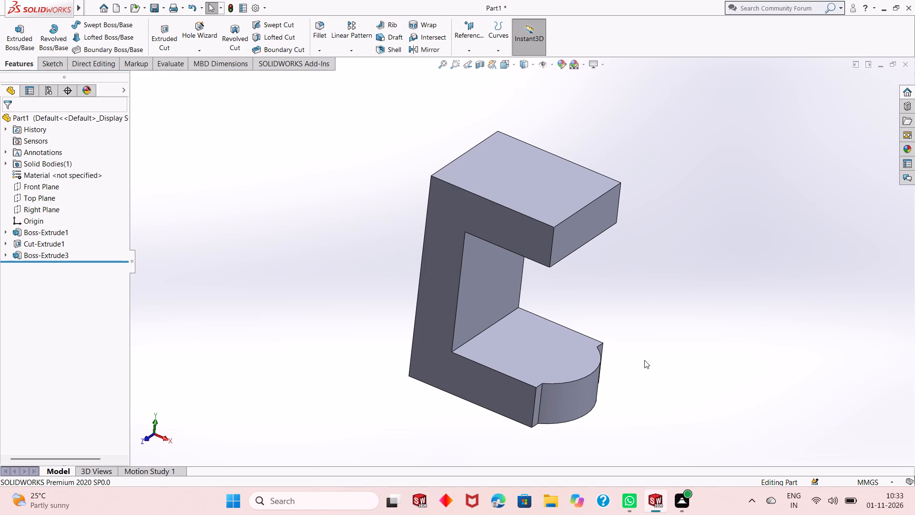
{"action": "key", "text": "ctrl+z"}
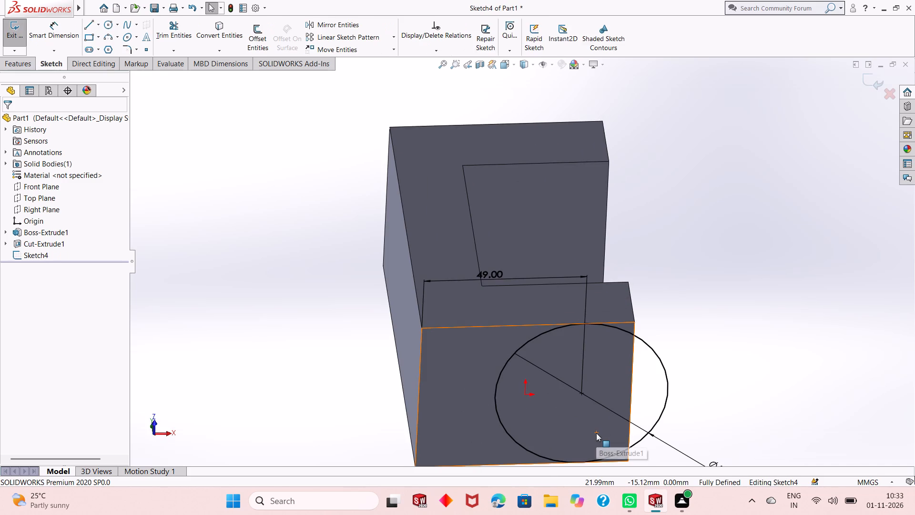
Sketch a 15 mm line from the circle's top point to the block's upper corner, and an about 4.76 mm line down to the circle.
{"action": "key", "text": "ctrl+8"}
{"action": "scroll", "coordinate": [574, 141], "scroll_direction": "down", "scroll_amount": 2}
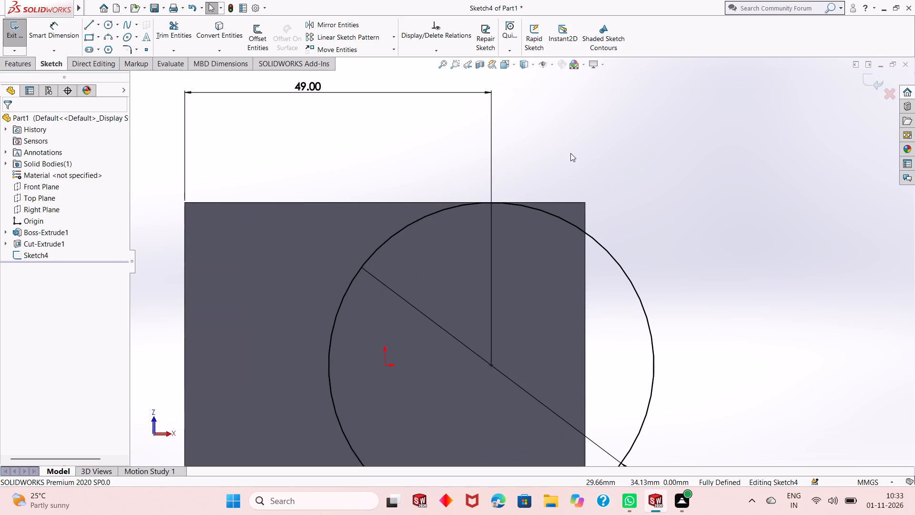
{"action": "left_click", "coordinate": [85, 27]}
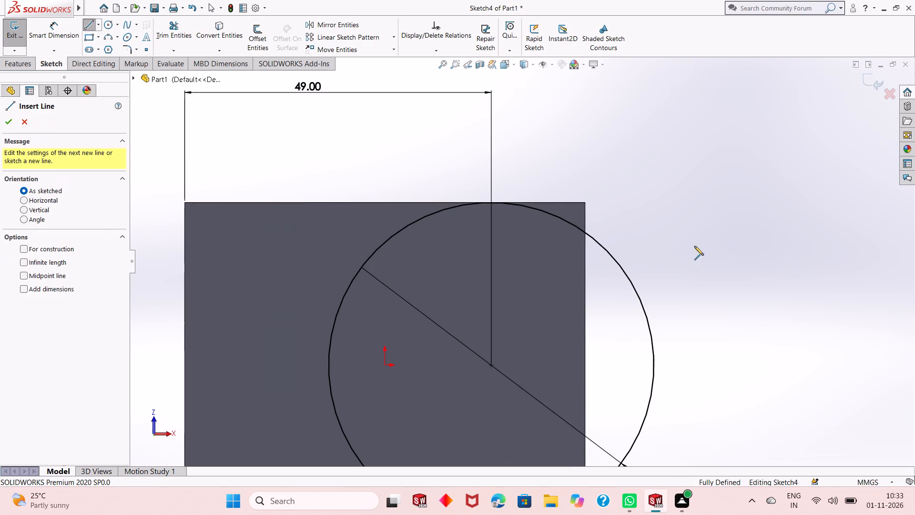
{"action": "left_click", "coordinate": [489, 202]}
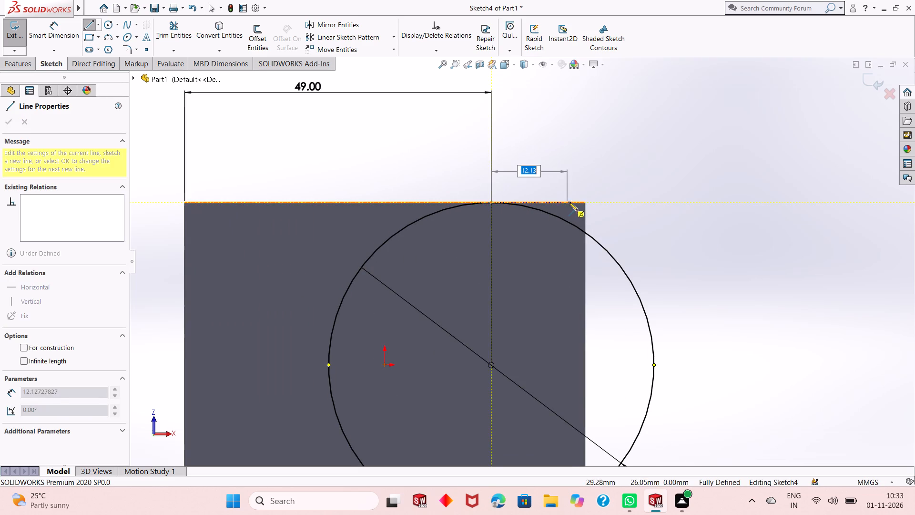
{"action": "left_click", "coordinate": [584, 202]}
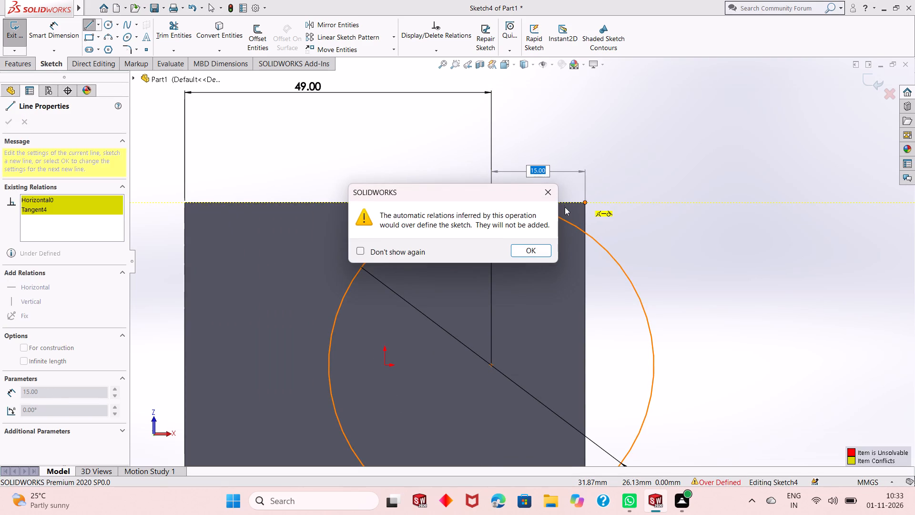
{"action": "left_click", "coordinate": [553, 194]}
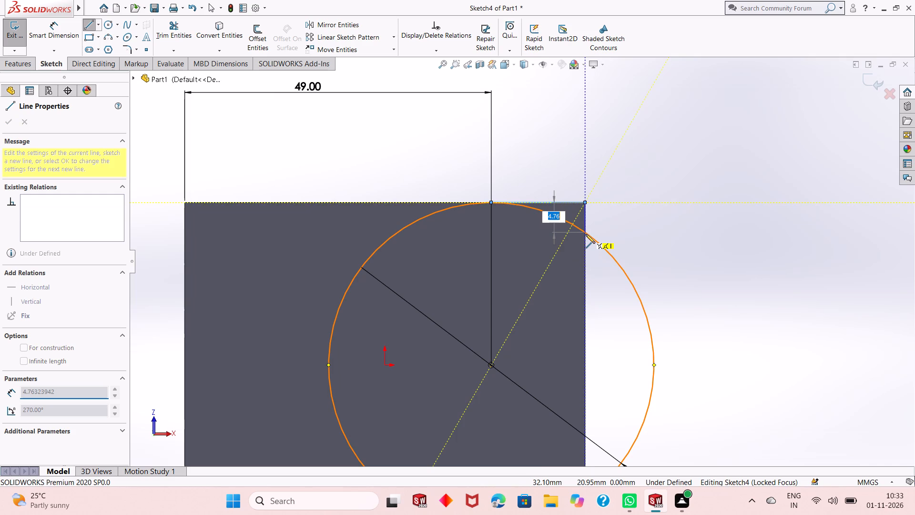
{"action": "left_click", "coordinate": [586, 234]}
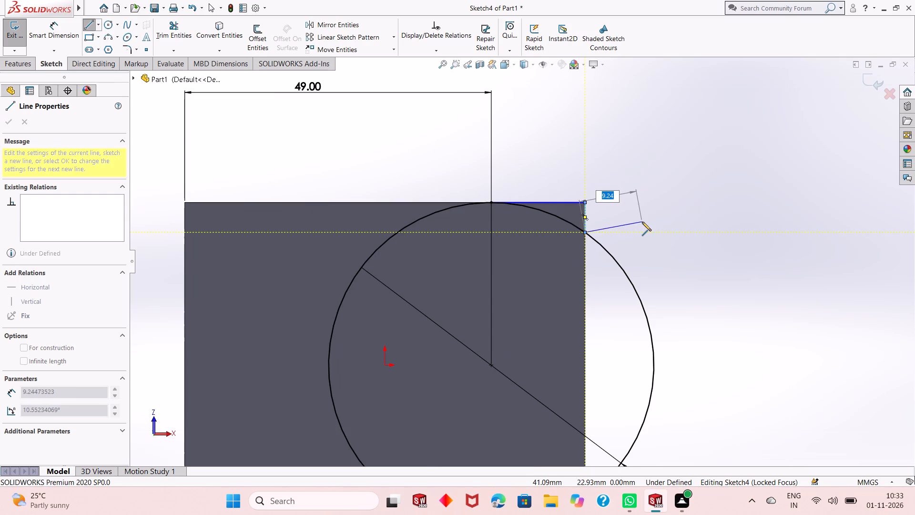
{"action": "key", "text": "Escape"}
{"action": "key", "text": "Escape"}
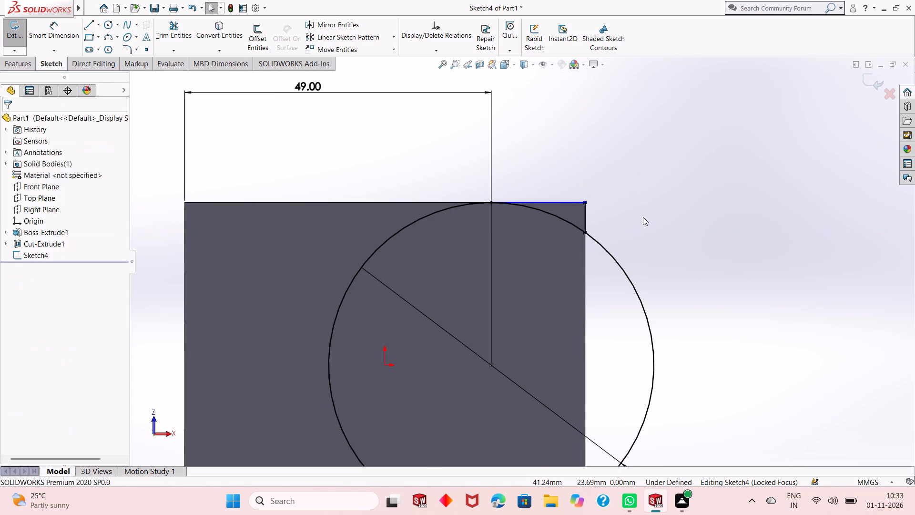
{"action": "key", "text": "Escape"}
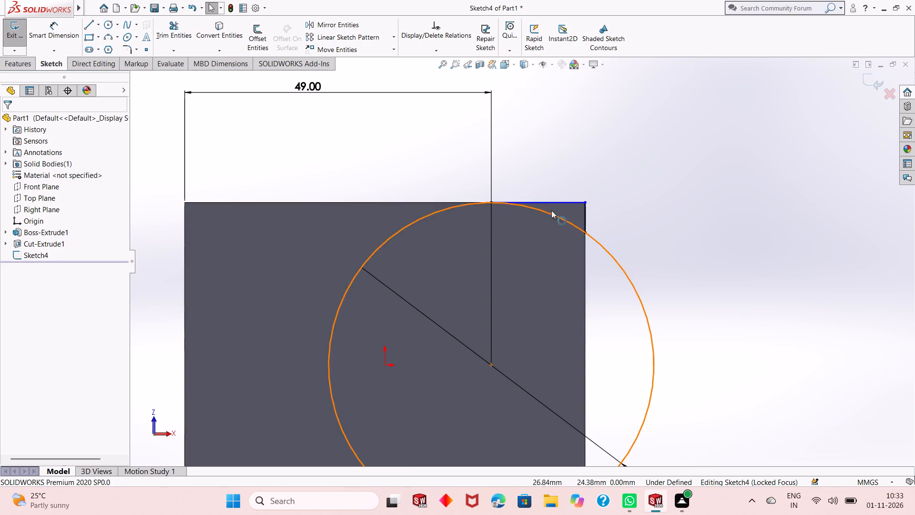
Add a fix relation to the point where the two new lines meet at the block's upper corner.
{"action": "scroll", "coordinate": [493, 248], "scroll_direction": "up", "scroll_amount": 3}
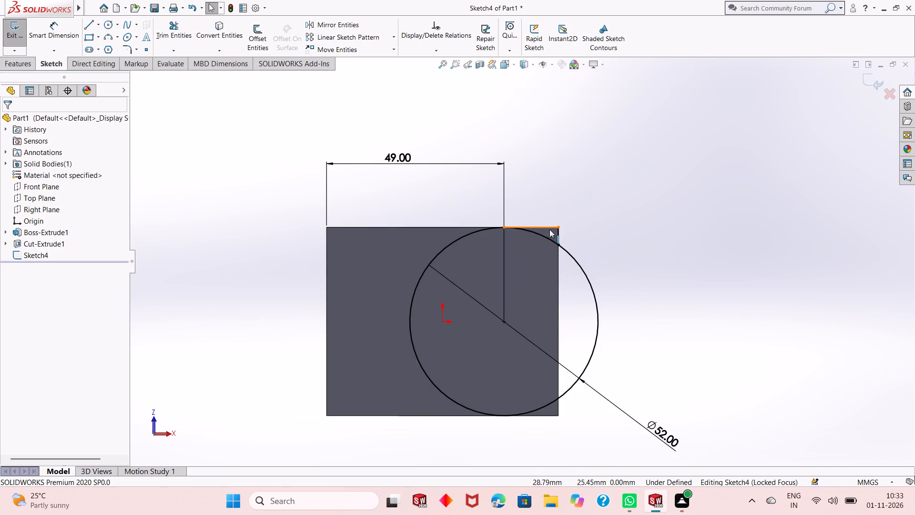
{"action": "left_click", "coordinate": [559, 226]}
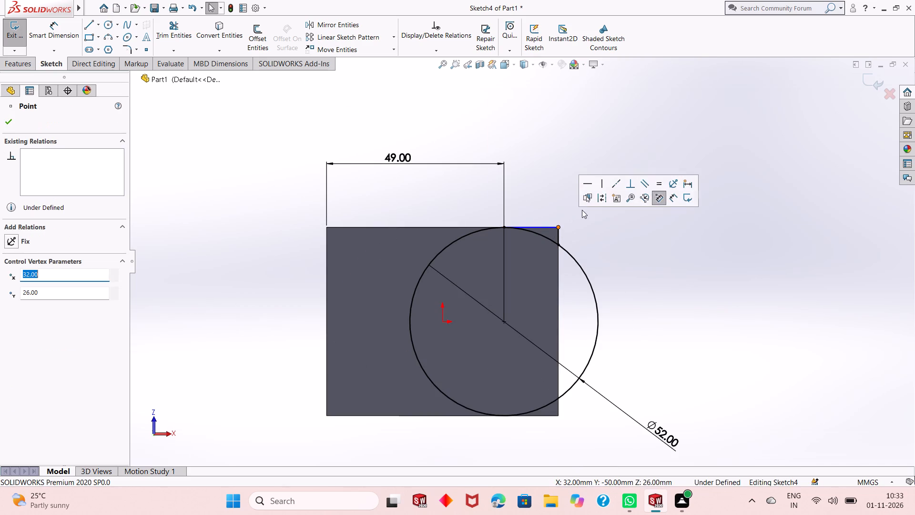
{"action": "left_click", "coordinate": [674, 185]}
{"action": "left_click", "coordinate": [620, 282]}
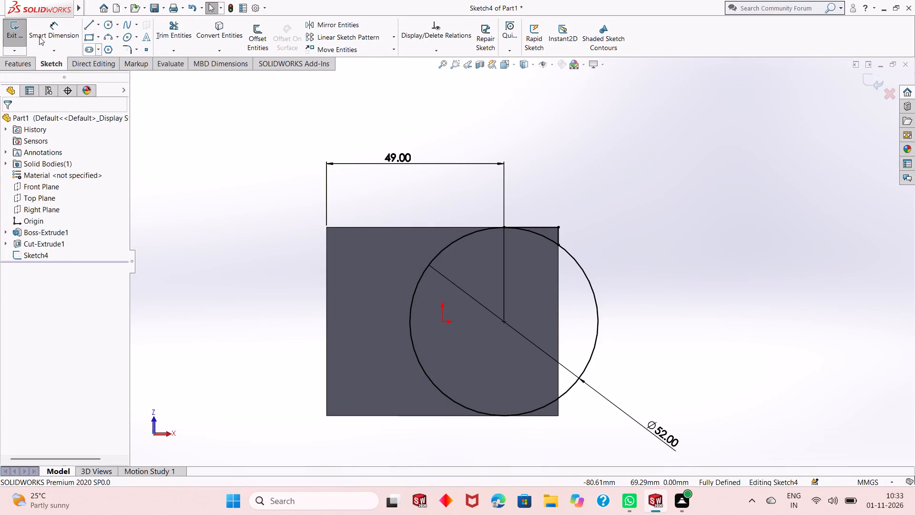
Sketch a 15 mm line from the circle's bottom point to the block's lower corner, and an about 4.76 mm line up to the circle.
{"action": "left_click", "coordinate": [90, 27]}
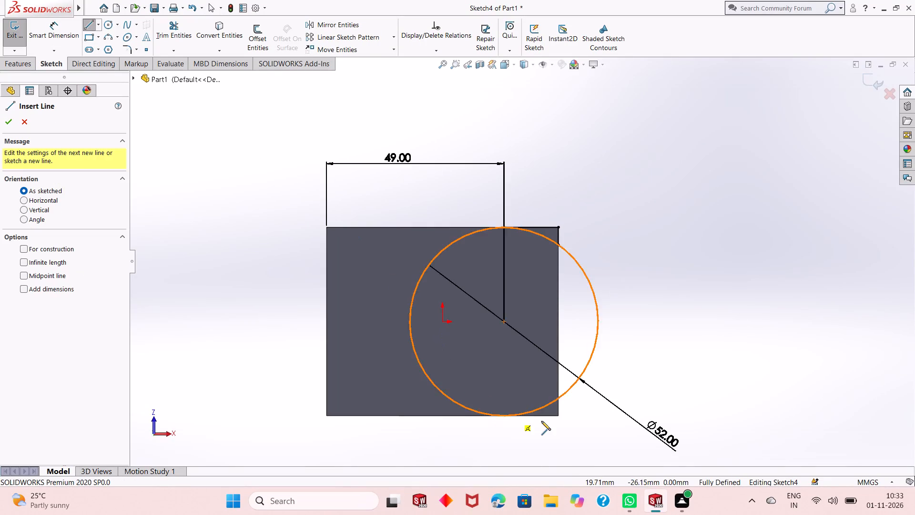
{"action": "scroll", "coordinate": [542, 422], "scroll_direction": "down", "scroll_amount": 4}
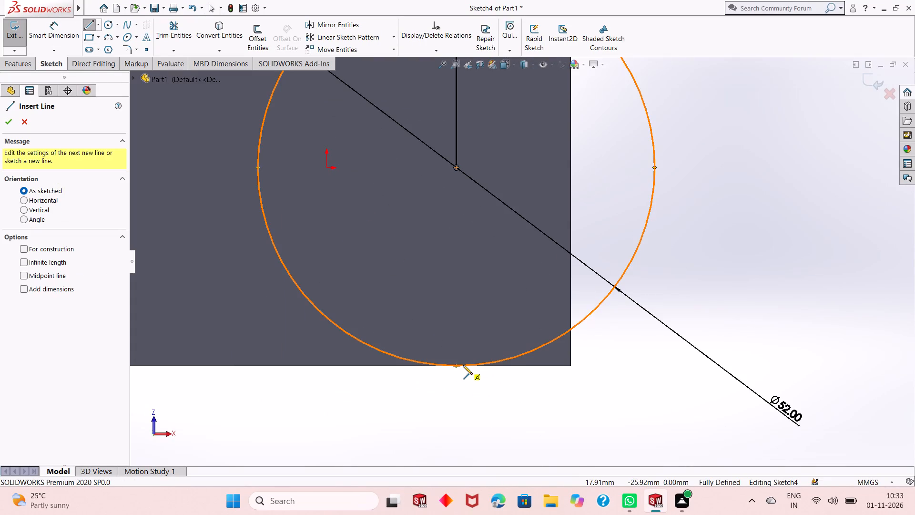
{"action": "left_click", "coordinate": [455, 365]}
{"action": "left_click", "coordinate": [570, 366]}
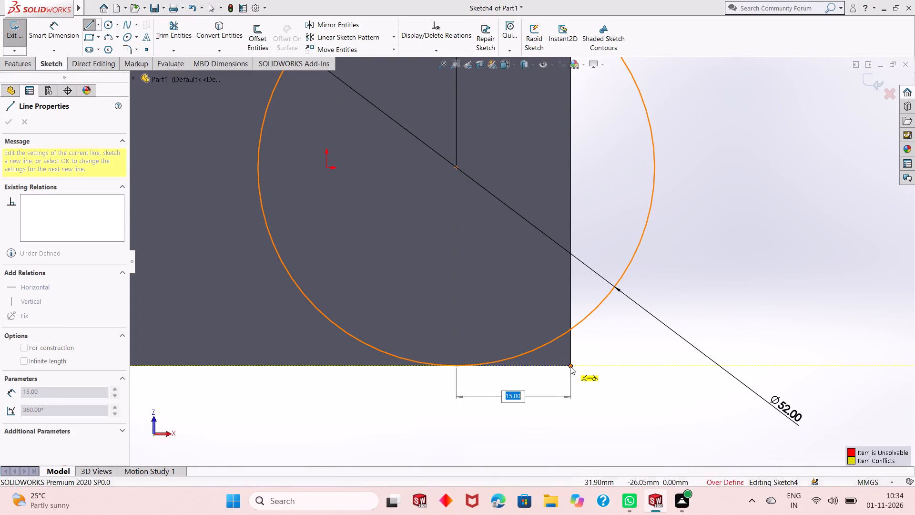
{"action": "left_click", "coordinate": [549, 199]}
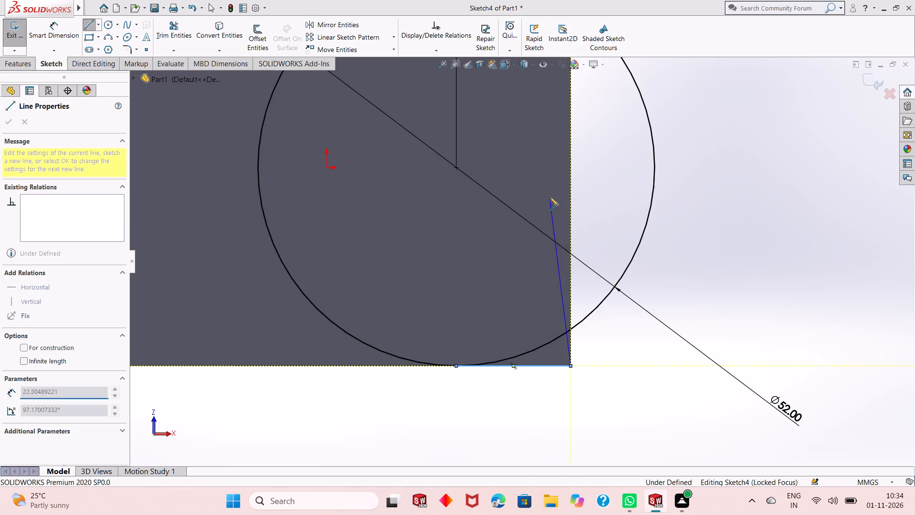
{"action": "left_click", "coordinate": [571, 330]}
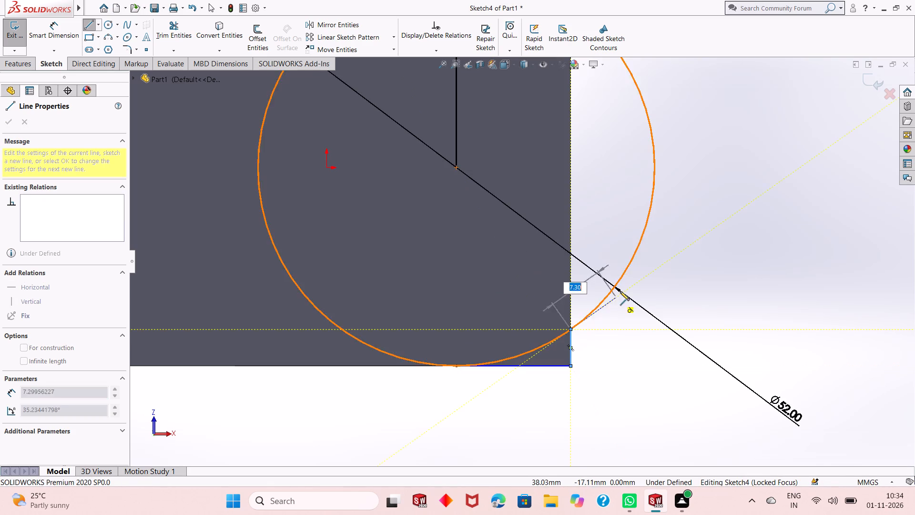
{"action": "right_click", "coordinate": [702, 268]}
{"action": "left_click", "coordinate": [726, 276]}
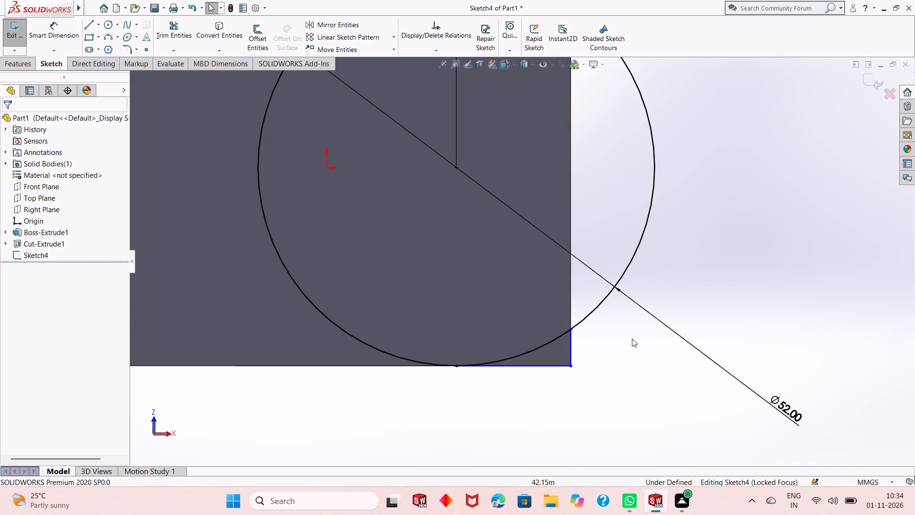
Apply a coincident relation between the lower vertical line's upper endpoint and the 52 mm circle.
{"action": "scroll", "coordinate": [567, 332], "scroll_direction": "down", "scroll_amount": 7}
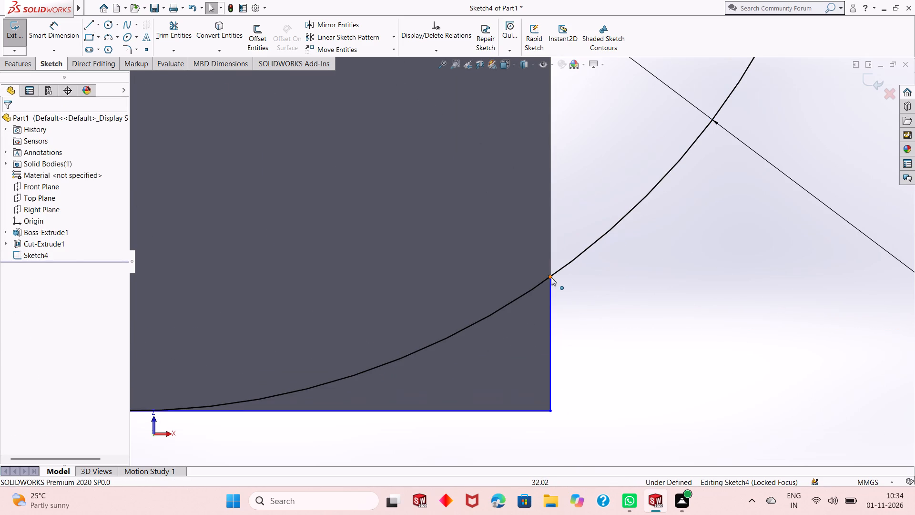
{"action": "left_click", "coordinate": [551, 277]}
{"action": "left_click", "coordinate": [563, 266], "text": "ctrl"}
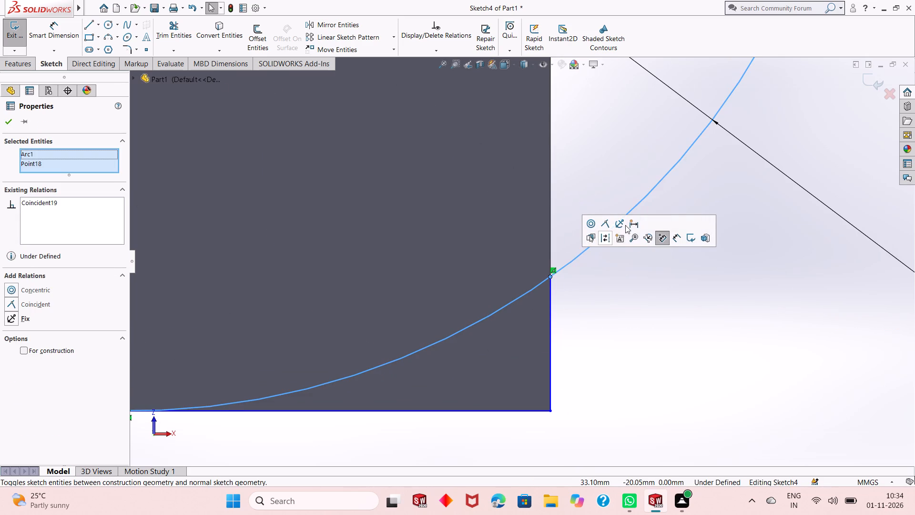
{"action": "left_click", "coordinate": [606, 224]}
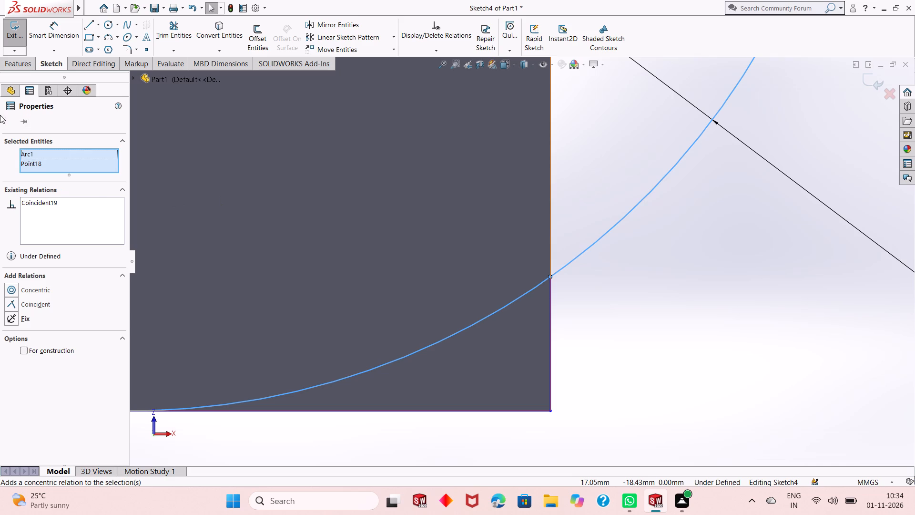
{"action": "left_click", "coordinate": [9, 121]}
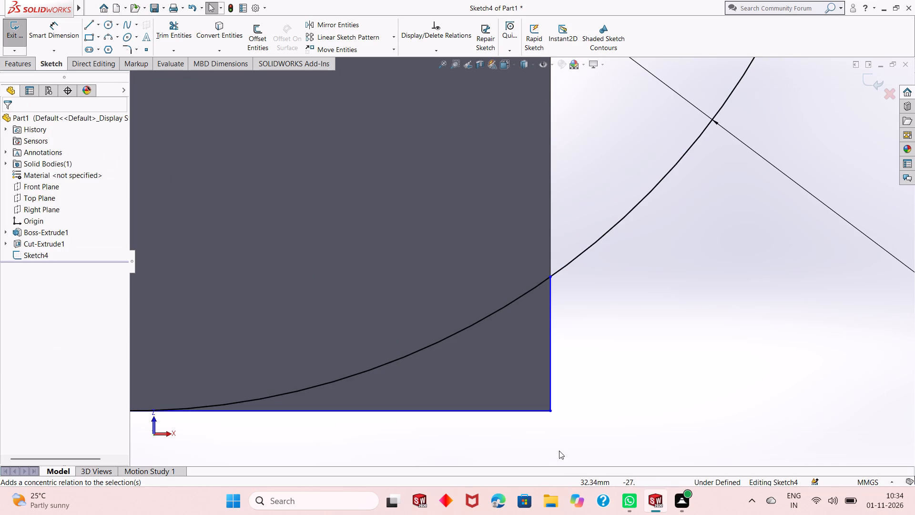
Add a fix relation to the point where the lower lines meet at the block's corner.
{"action": "left_click", "coordinate": [552, 411]}
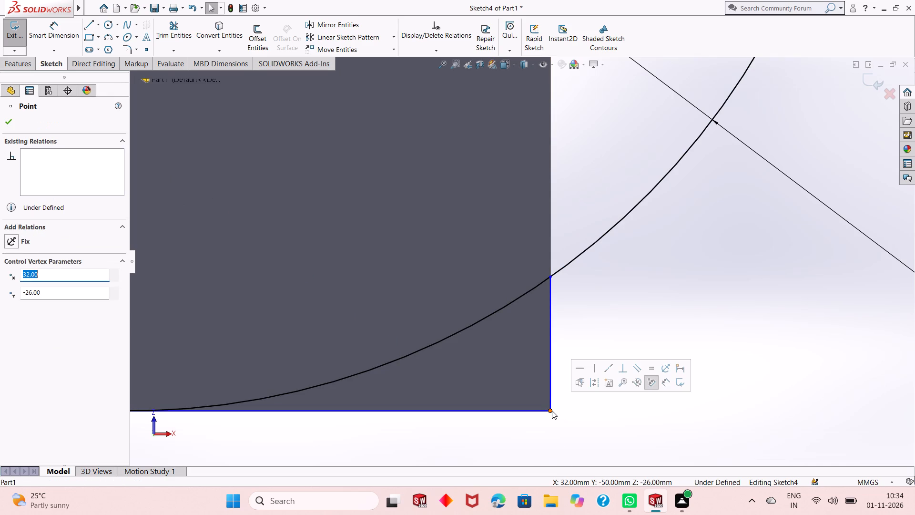
{"action": "left_click", "coordinate": [668, 367]}
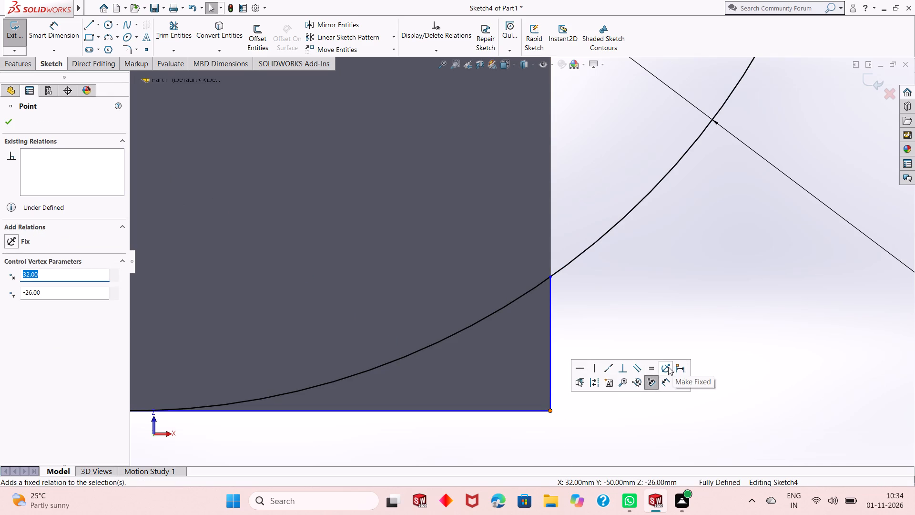
{"action": "left_click", "coordinate": [7, 117]}
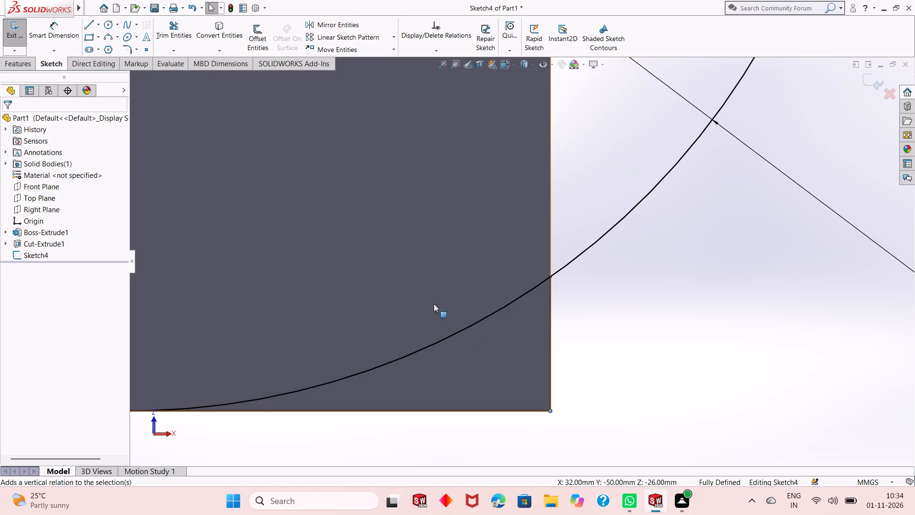
{"action": "scroll", "coordinate": [494, 350], "scroll_direction": "up", "scroll_amount": 7}
{"action": "left_click", "coordinate": [494, 350]}
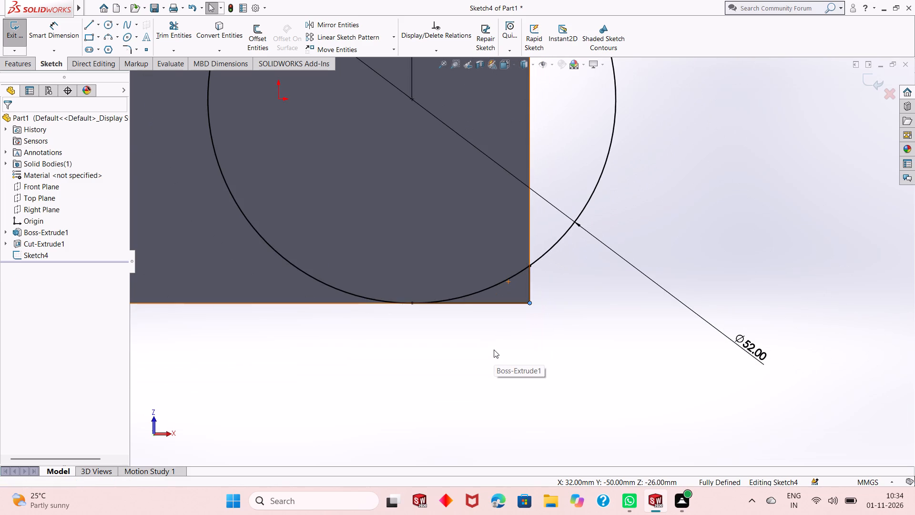
Cut-extrude the two corner regions between the 52 mm circle and the lower arm's corners to a blind depth of 20 mm.
{"action": "scroll", "coordinate": [478, 328], "scroll_direction": "up", "scroll_amount": 1}
{"action": "scroll", "coordinate": [463, 288], "scroll_direction": "up", "scroll_amount": 6}
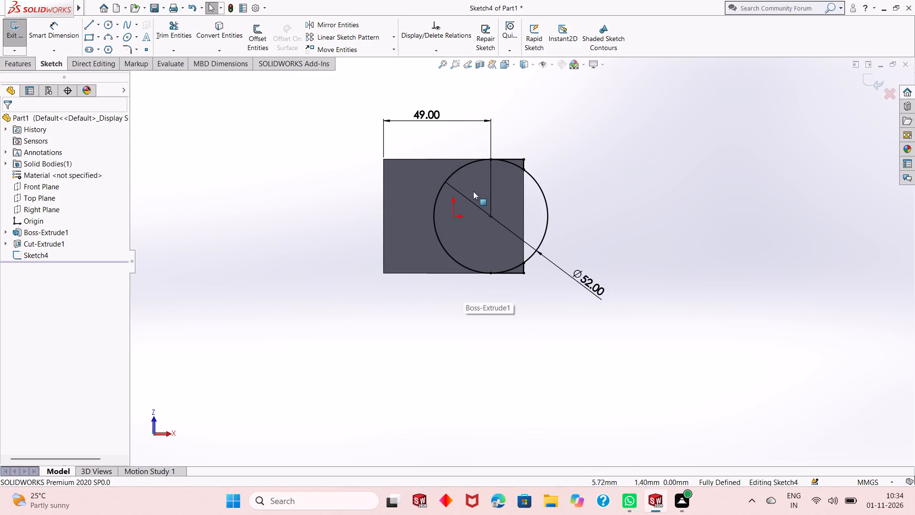
{"action": "scroll", "coordinate": [480, 177], "scroll_direction": "down", "scroll_amount": 2}
{"action": "scroll", "coordinate": [479, 220], "scroll_direction": "down", "scroll_amount": 3}
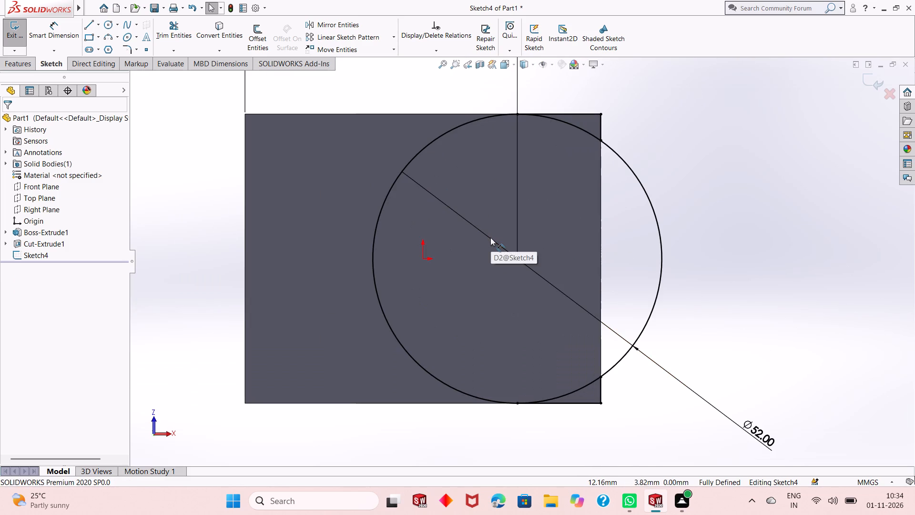
{"action": "left_click", "coordinate": [14, 66]}
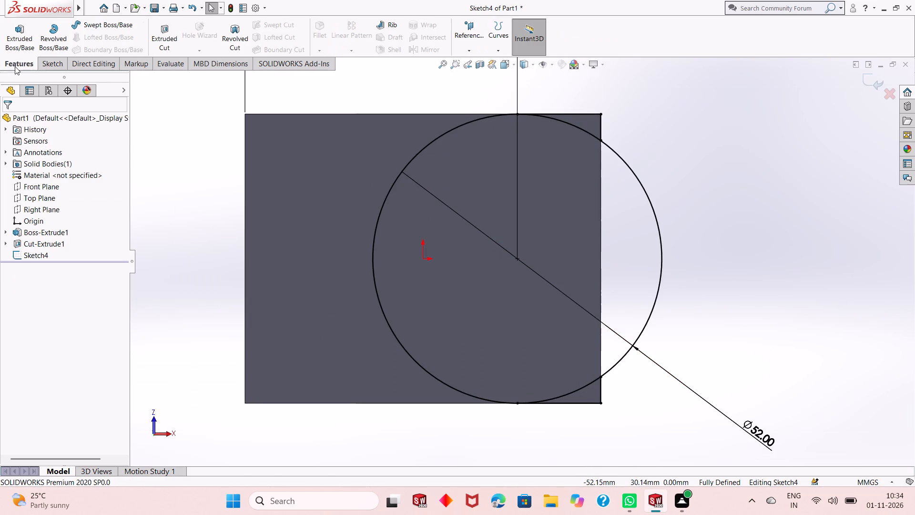
{"action": "left_click", "coordinate": [157, 35]}
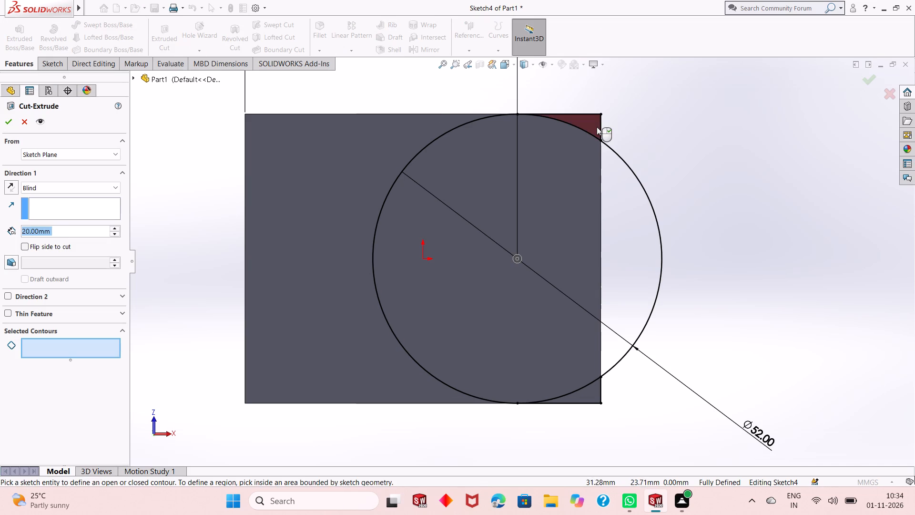
{"action": "left_click", "coordinate": [597, 127]}
{"action": "left_click", "coordinate": [583, 393]}
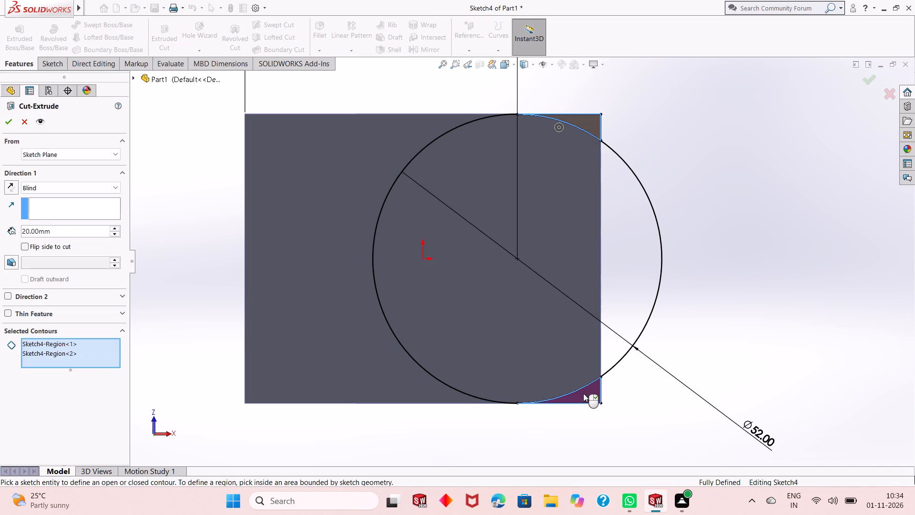
{"action": "left_click", "coordinate": [5, 124]}
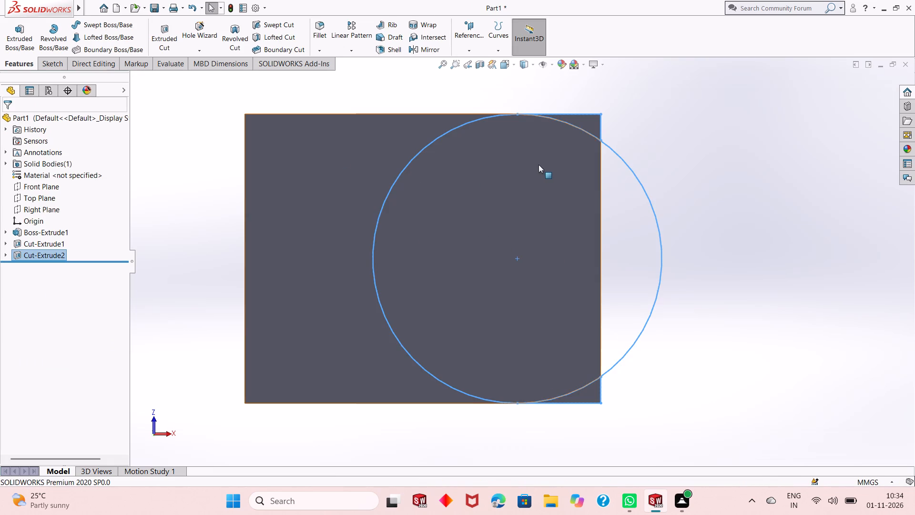
Extrude both regions of the 52 mm circle from the cut's sketch 20 mm in the reversed direction, merged into the lower arm.
{"action": "middle_click_drag", "start_coordinate": [544, 165], "coordinate": [532, 219]}
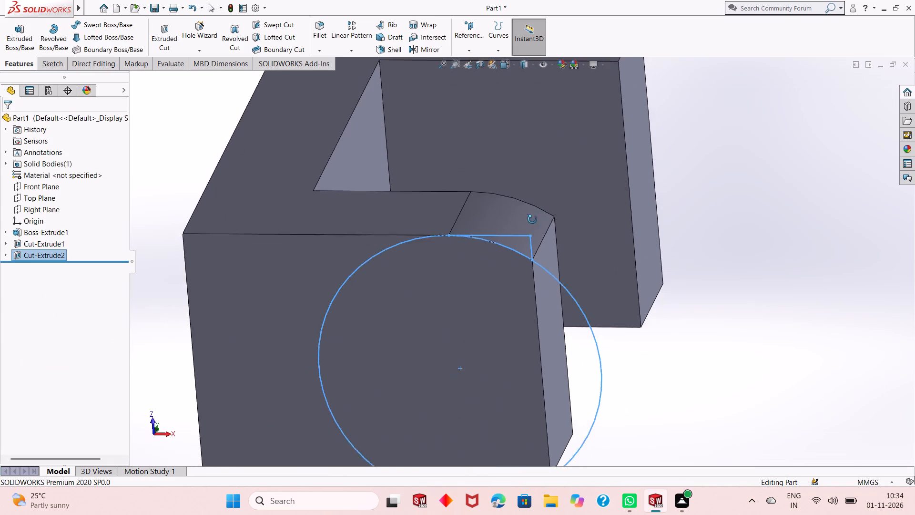
{"action": "middle_click_drag", "start_coordinate": [532, 219], "coordinate": [536, 213]}
{"action": "middle_click_drag", "start_coordinate": [589, 239], "coordinate": [594, 219]}
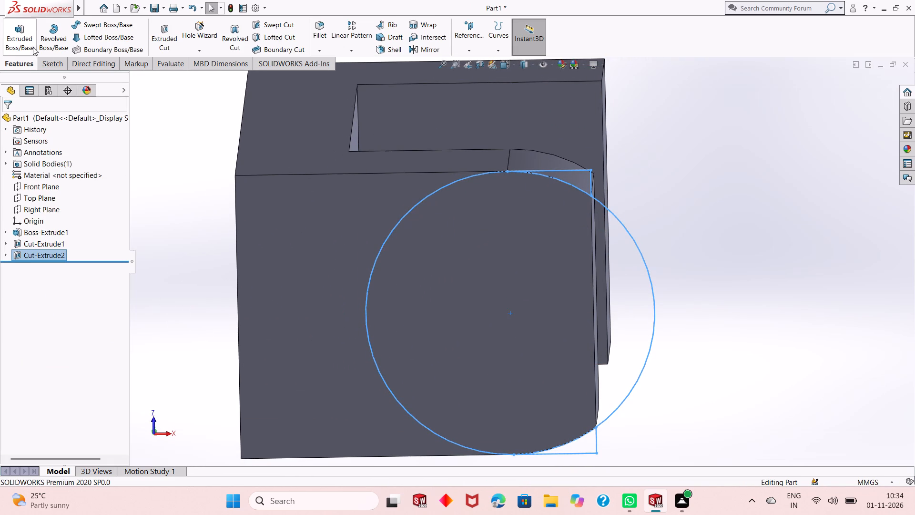
{"action": "left_click", "coordinate": [30, 46]}
{"action": "left_click", "coordinate": [134, 80]}
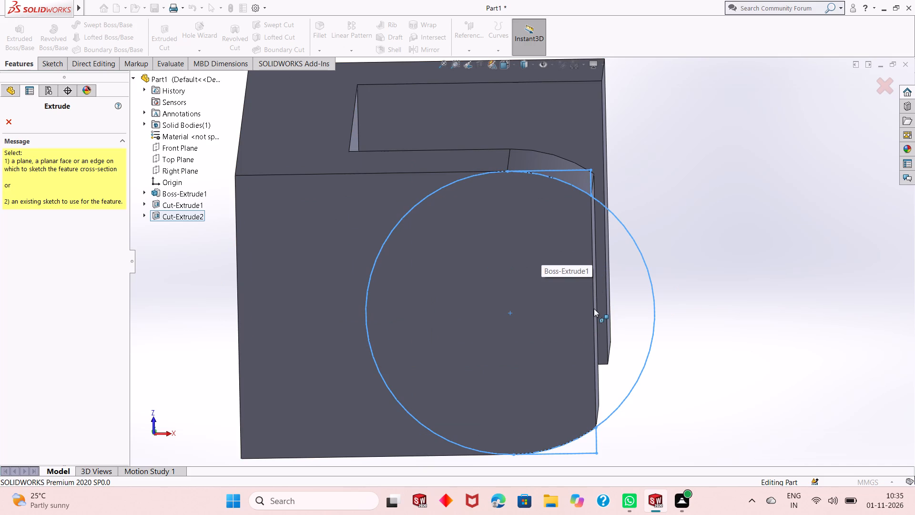
{"action": "middle_click_drag", "start_coordinate": [594, 309], "coordinate": [600, 271]}
{"action": "middle_click_drag", "start_coordinate": [599, 266], "coordinate": [578, 309]}
{"action": "scroll", "coordinate": [559, 300], "scroll_direction": "up", "scroll_amount": 2}
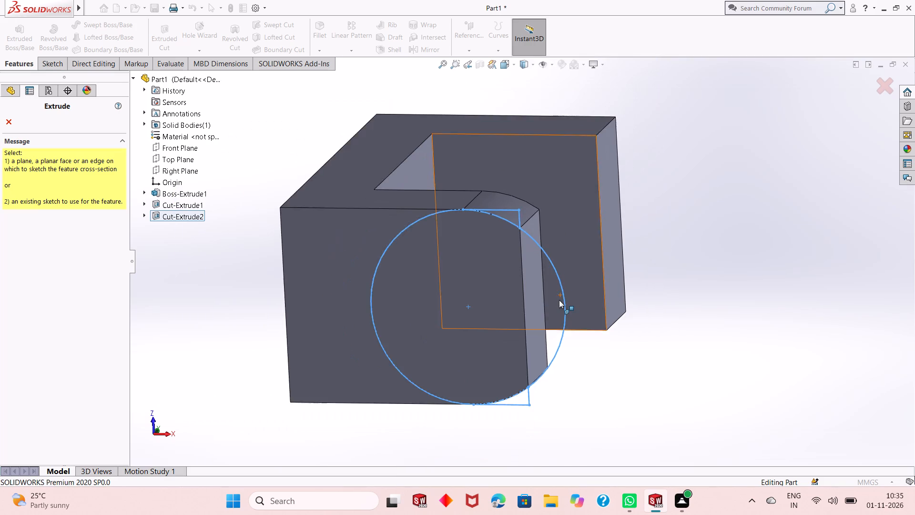
{"action": "scroll", "coordinate": [559, 300], "scroll_direction": "up", "scroll_amount": 1}
{"action": "middle_click_drag", "start_coordinate": [559, 300], "coordinate": [572, 286]}
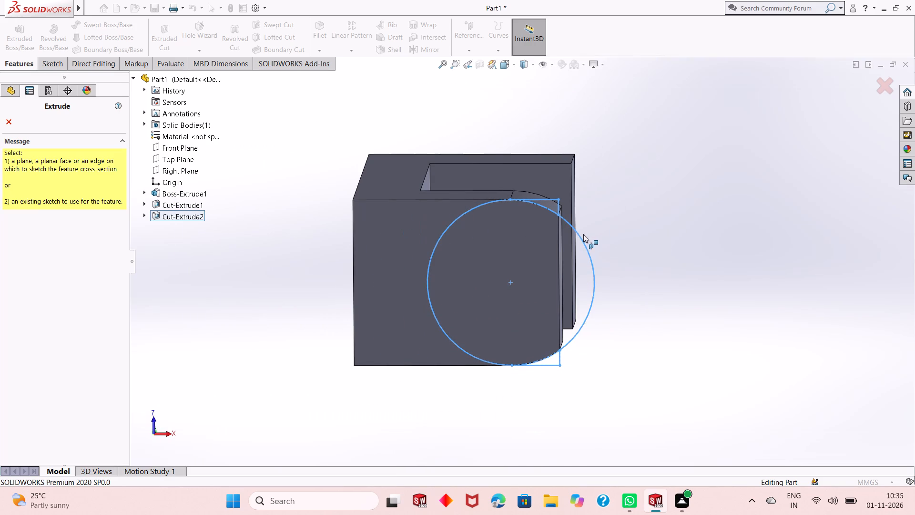
{"action": "middle_click_drag", "start_coordinate": [621, 306], "coordinate": [625, 300]}
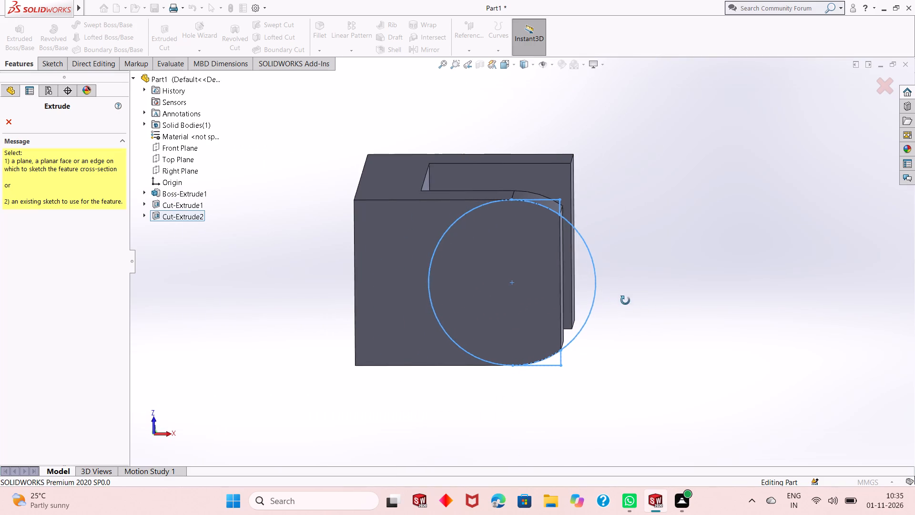
{"action": "middle_click_drag", "start_coordinate": [625, 300], "coordinate": [632, 283]}
{"action": "left_click", "coordinate": [608, 240]}
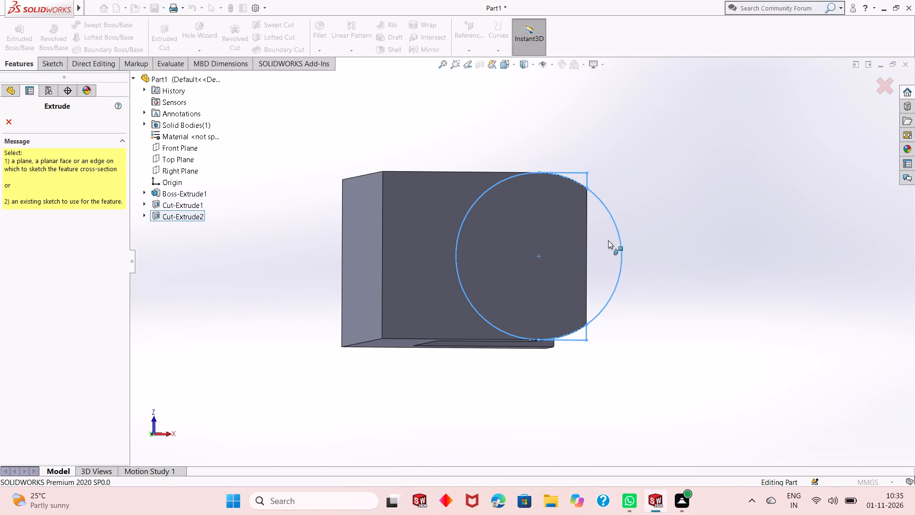
{"action": "left_click", "coordinate": [145, 217]}
{"action": "left_click", "coordinate": [171, 229]}
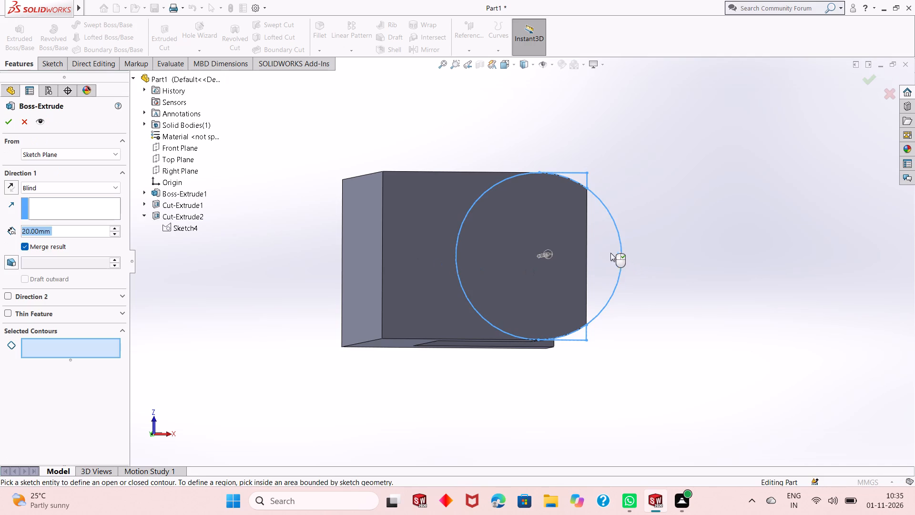
{"action": "left_click", "coordinate": [610, 253]}
{"action": "left_click", "coordinate": [536, 267]}
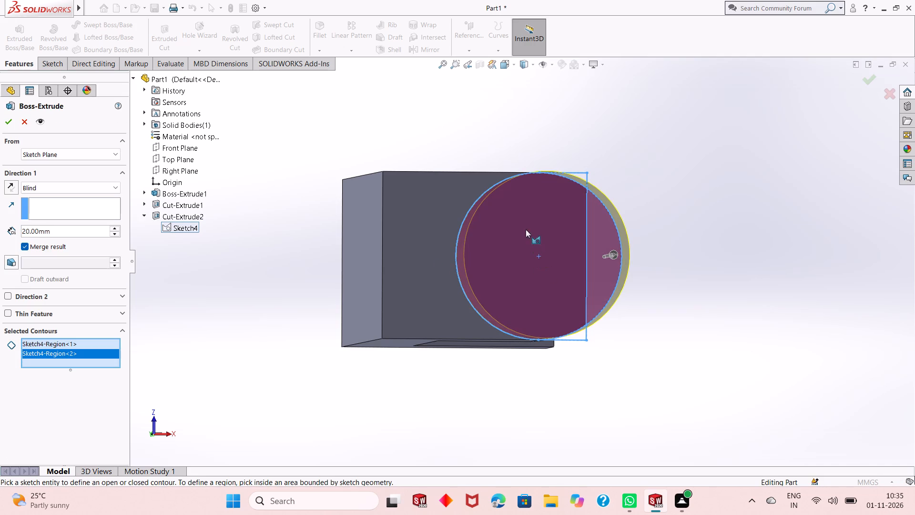
{"action": "middle_click_drag", "start_coordinate": [526, 208], "coordinate": [482, 334]}
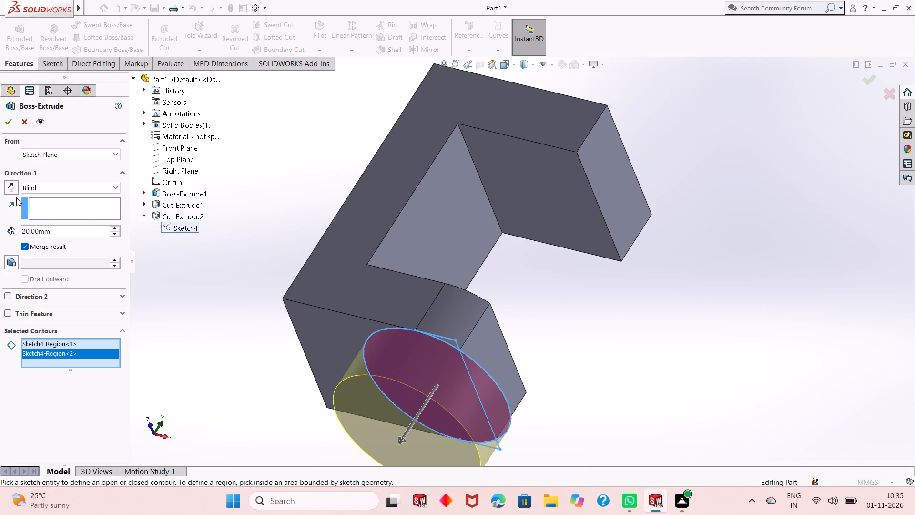
{"action": "left_click", "coordinate": [13, 189]}
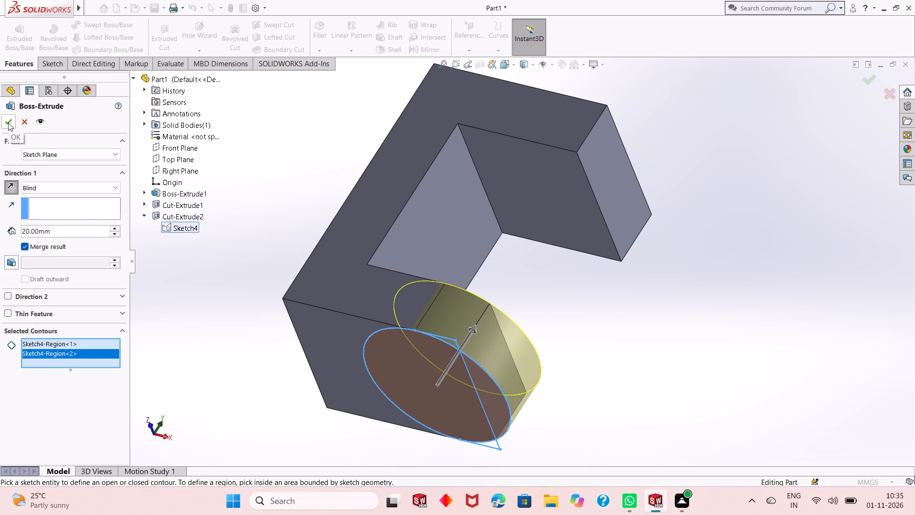
{"action": "left_click", "coordinate": [8, 123]}
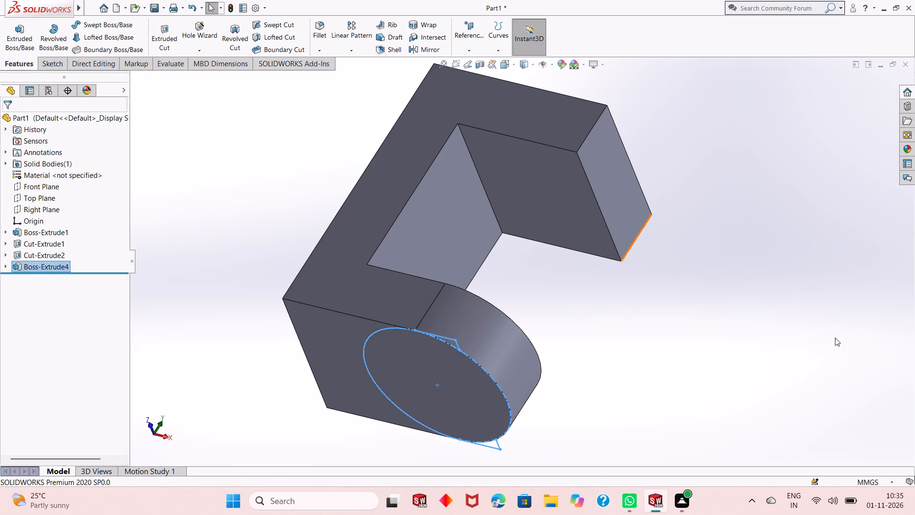
Examine the C-shaped part and its rounded lower arm from several angles.
{"action": "scroll", "coordinate": [804, 332], "scroll_direction": "up", "scroll_amount": 1}
{"action": "left_click", "coordinate": [599, 289]}
{"action": "middle_click_drag", "start_coordinate": [486, 273], "coordinate": [510, 240]}
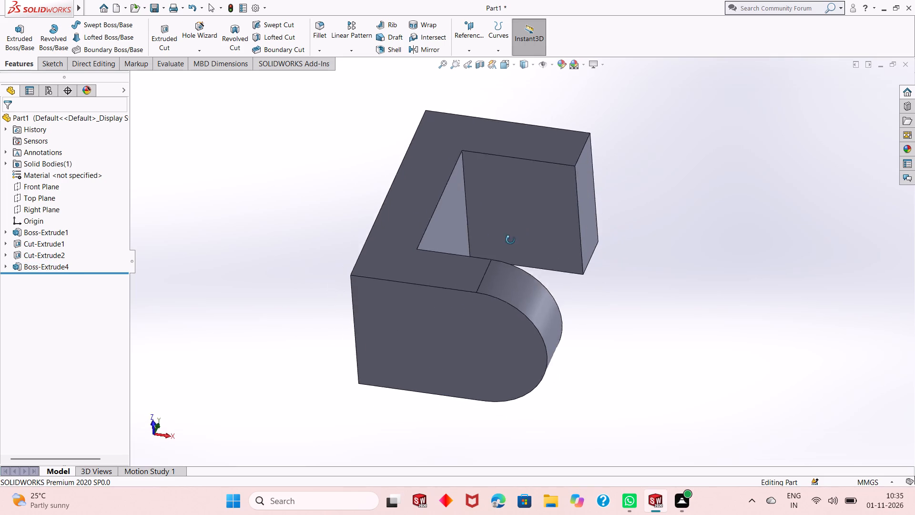
{"action": "middle_click_drag", "start_coordinate": [510, 240], "coordinate": [536, 324]}
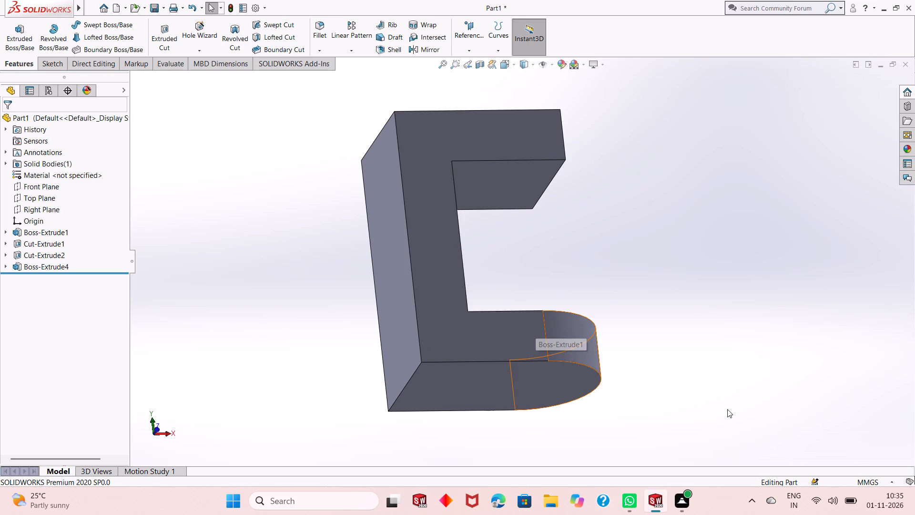
{"action": "scroll", "coordinate": [575, 353], "scroll_direction": "up", "scroll_amount": 1}
{"action": "middle_click_drag", "start_coordinate": [562, 315], "coordinate": [534, 381]}
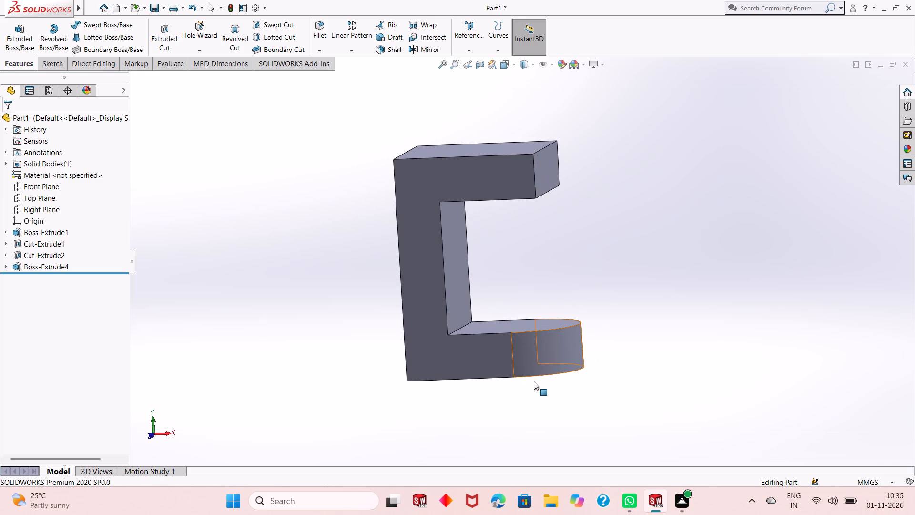
{"action": "scroll", "coordinate": [531, 332], "scroll_direction": "down", "scroll_amount": 1}
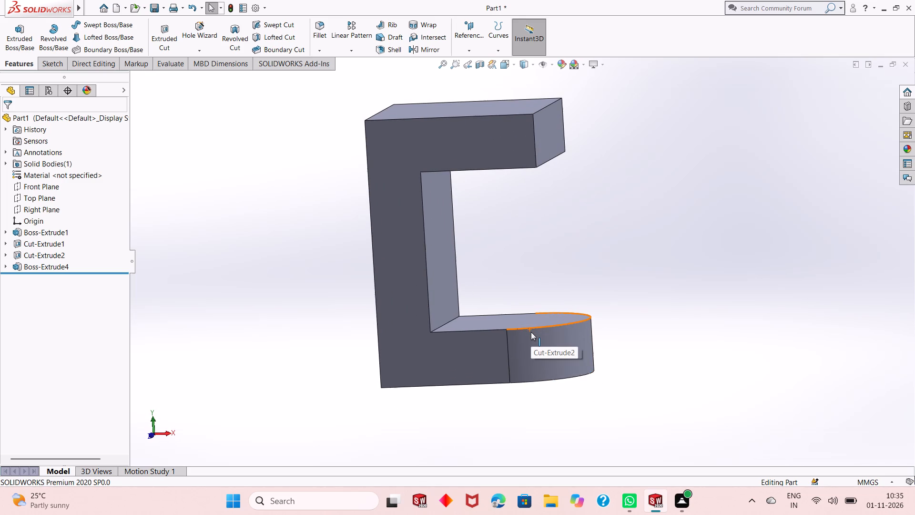
{"action": "scroll", "coordinate": [531, 332], "scroll_direction": "down", "scroll_amount": 1}
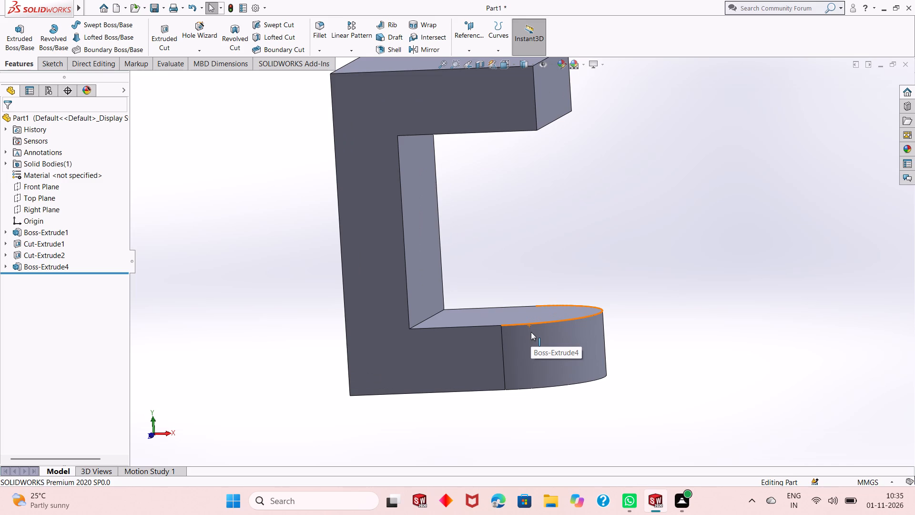
{"action": "scroll", "coordinate": [531, 332], "scroll_direction": "up", "scroll_amount": 1}
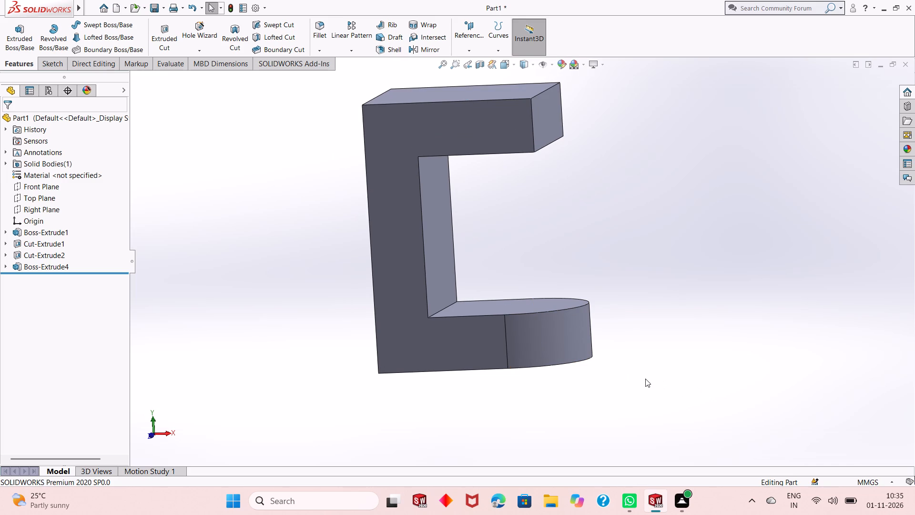
{"action": "scroll", "coordinate": [645, 379], "scroll_direction": "up", "scroll_amount": 2}
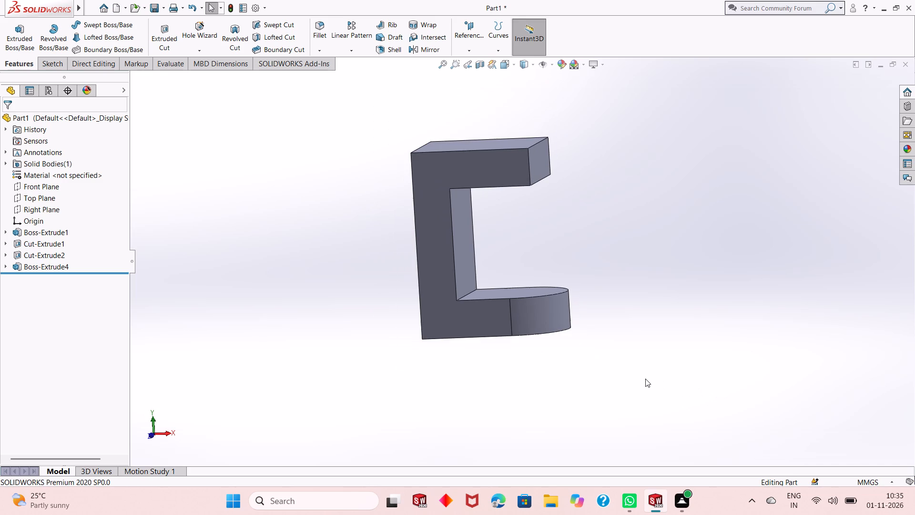
{"action": "scroll", "coordinate": [500, 220], "scroll_direction": "down", "scroll_amount": 1}
{"action": "scroll", "coordinate": [516, 256], "scroll_direction": "down", "scroll_amount": 1}
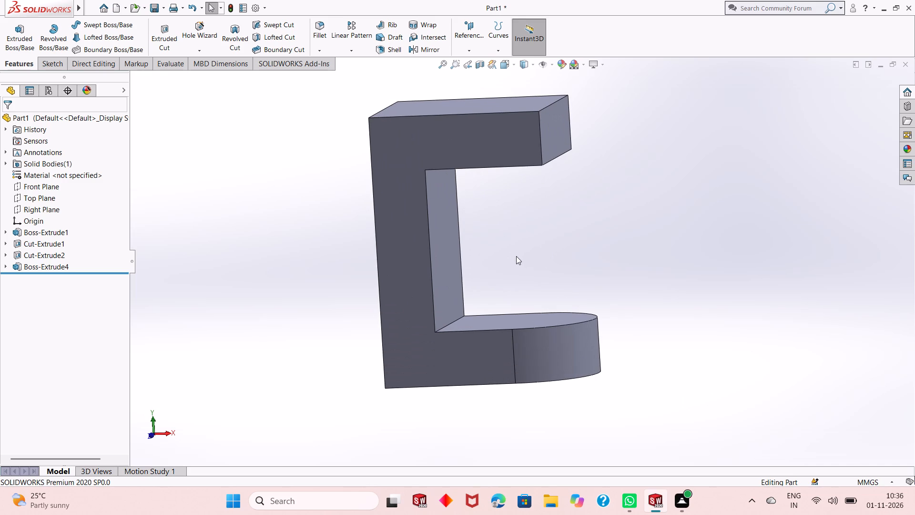
{"action": "middle_click_drag", "start_coordinate": [516, 256], "coordinate": [529, 218]}
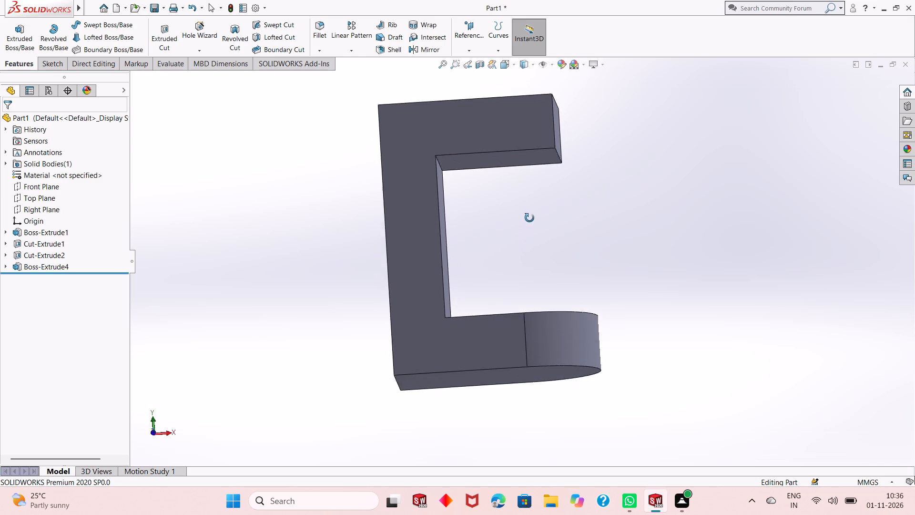
{"action": "middle_click_drag", "start_coordinate": [529, 218], "coordinate": [543, 205]}
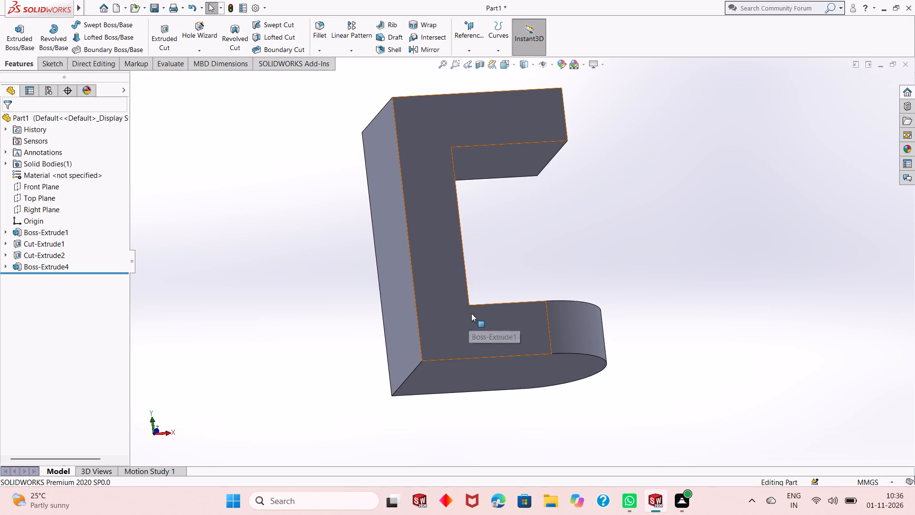
{"action": "middle_click_drag", "start_coordinate": [476, 277], "coordinate": [456, 320]}
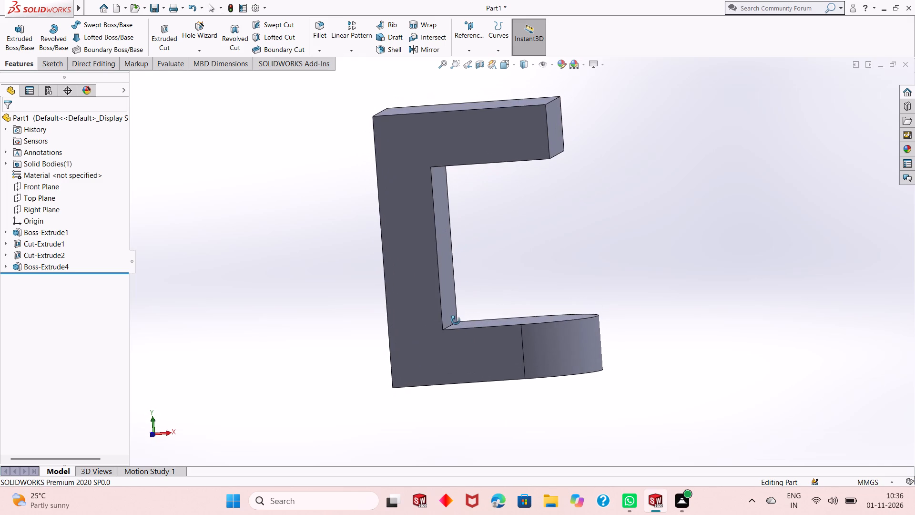
{"action": "middle_click_drag", "start_coordinate": [456, 320], "coordinate": [452, 325]}
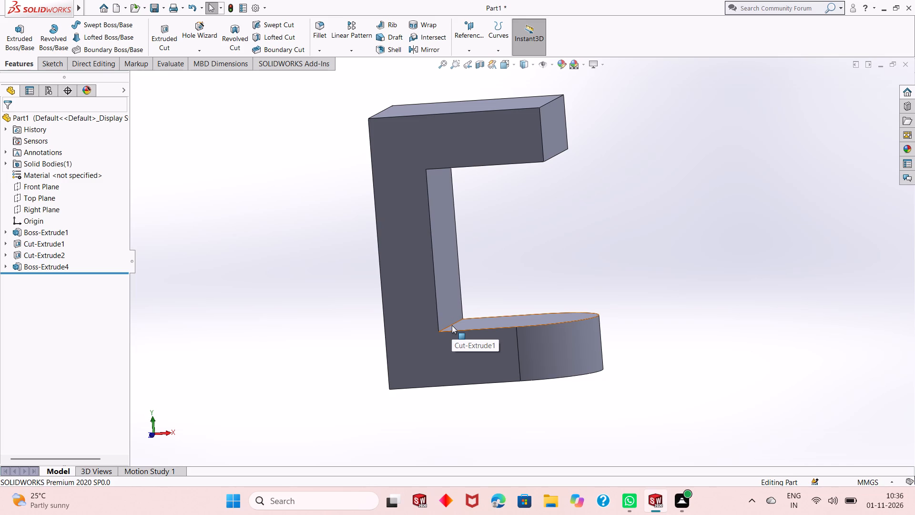
{"action": "scroll", "coordinate": [453, 285], "scroll_direction": "up", "scroll_amount": 1}
{"action": "middle_click_drag", "start_coordinate": [490, 275], "coordinate": [475, 268]}
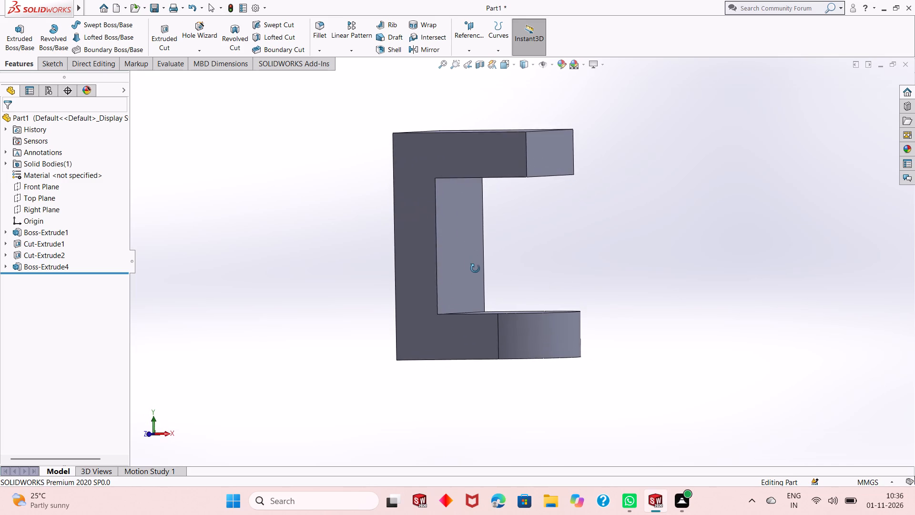
{"action": "middle_click_drag", "start_coordinate": [475, 268], "coordinate": [476, 269]}
{"action": "scroll", "coordinate": [477, 276], "scroll_direction": "down", "scroll_amount": 2}
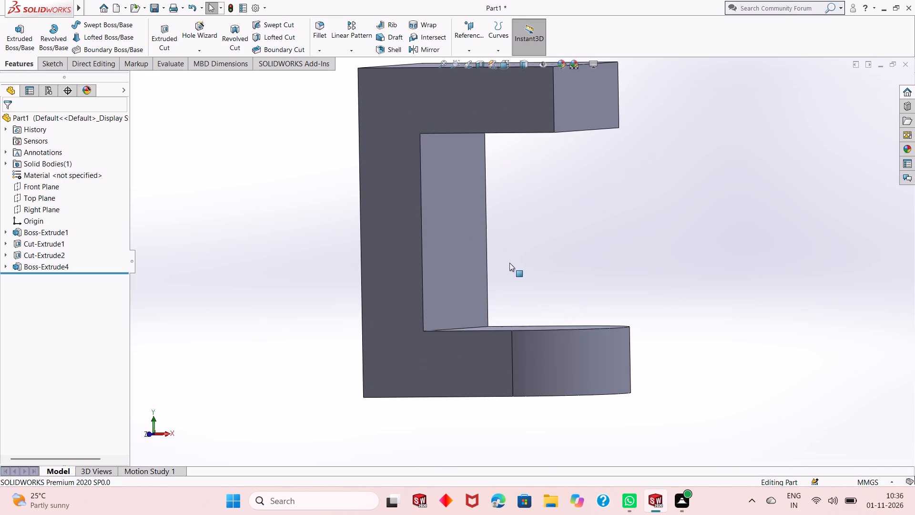
{"action": "scroll", "coordinate": [542, 238], "scroll_direction": "up", "scroll_amount": 1}
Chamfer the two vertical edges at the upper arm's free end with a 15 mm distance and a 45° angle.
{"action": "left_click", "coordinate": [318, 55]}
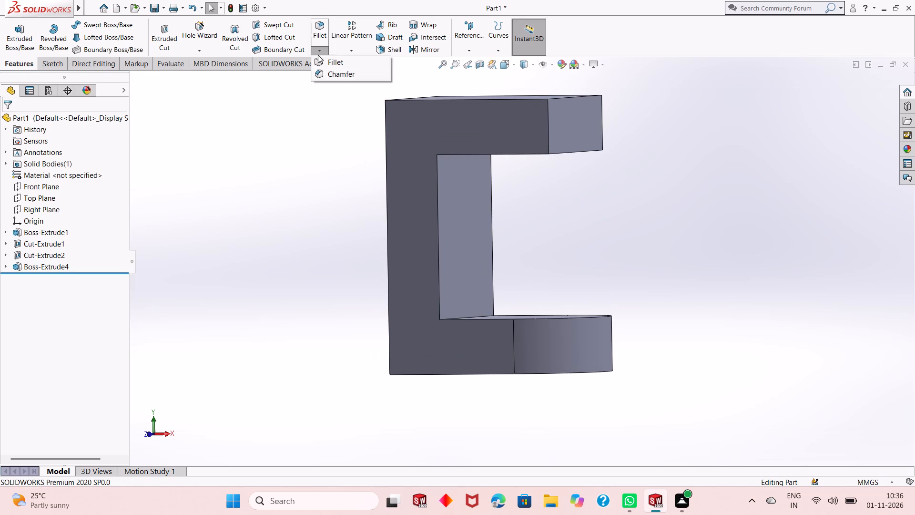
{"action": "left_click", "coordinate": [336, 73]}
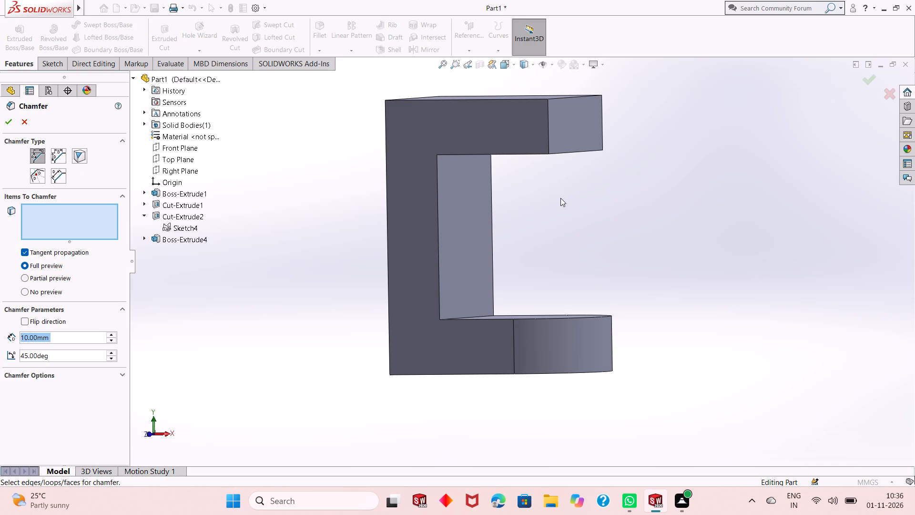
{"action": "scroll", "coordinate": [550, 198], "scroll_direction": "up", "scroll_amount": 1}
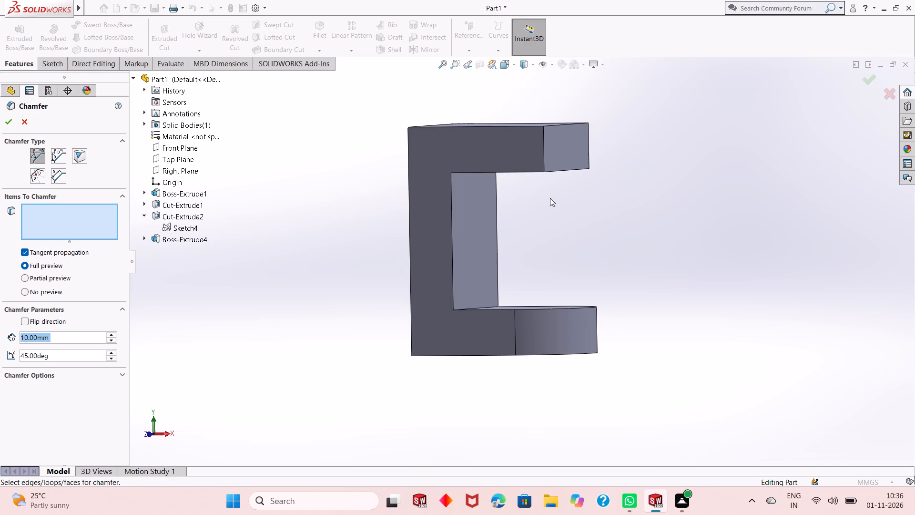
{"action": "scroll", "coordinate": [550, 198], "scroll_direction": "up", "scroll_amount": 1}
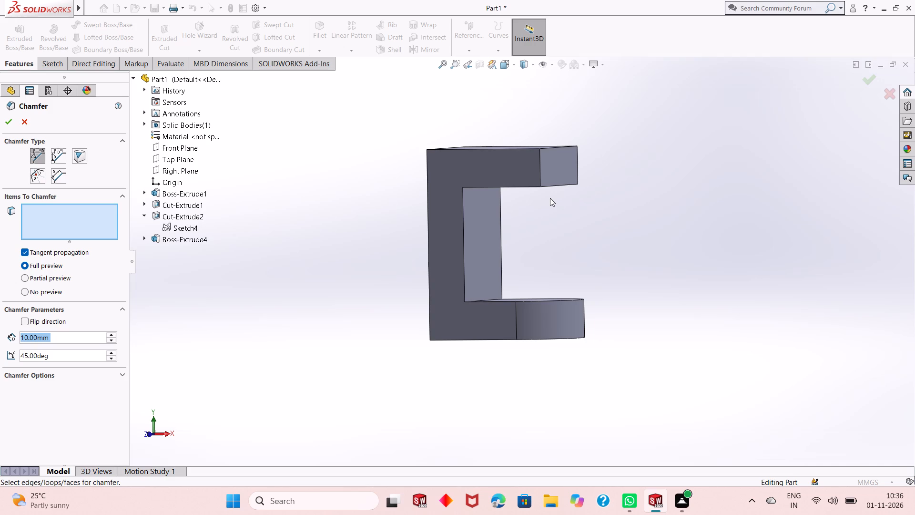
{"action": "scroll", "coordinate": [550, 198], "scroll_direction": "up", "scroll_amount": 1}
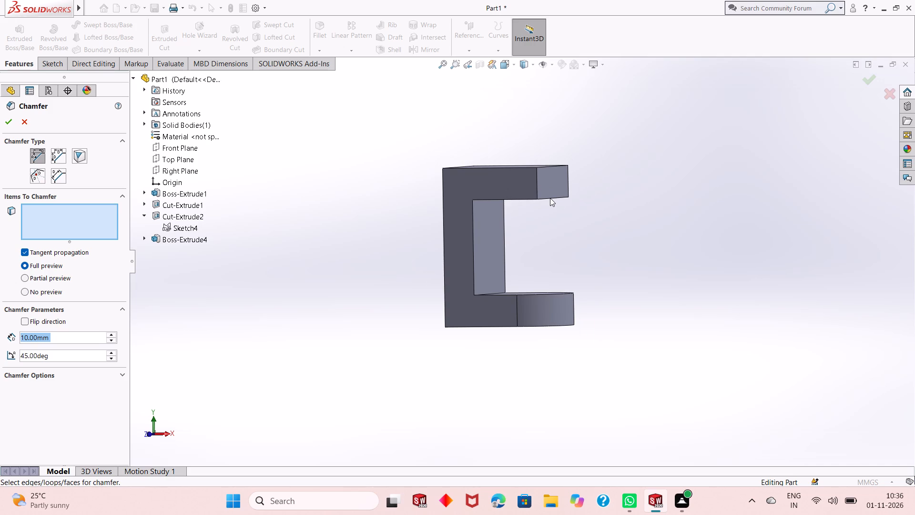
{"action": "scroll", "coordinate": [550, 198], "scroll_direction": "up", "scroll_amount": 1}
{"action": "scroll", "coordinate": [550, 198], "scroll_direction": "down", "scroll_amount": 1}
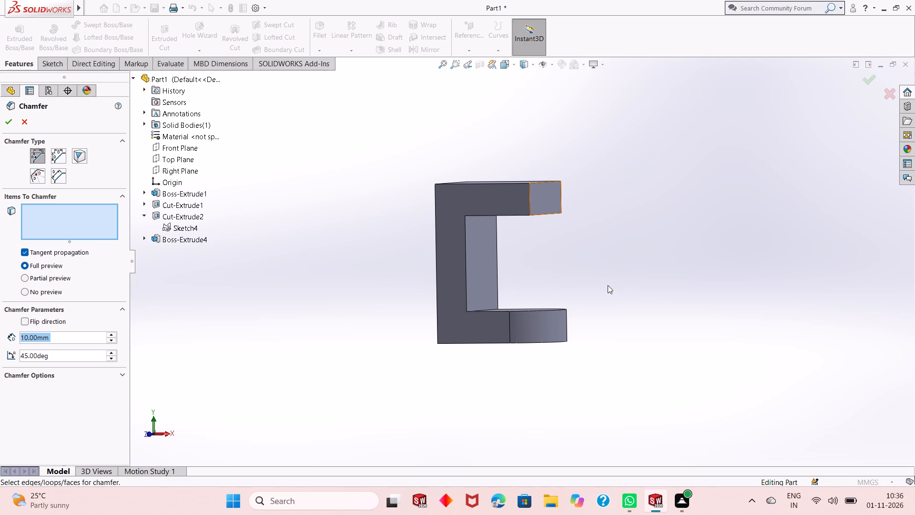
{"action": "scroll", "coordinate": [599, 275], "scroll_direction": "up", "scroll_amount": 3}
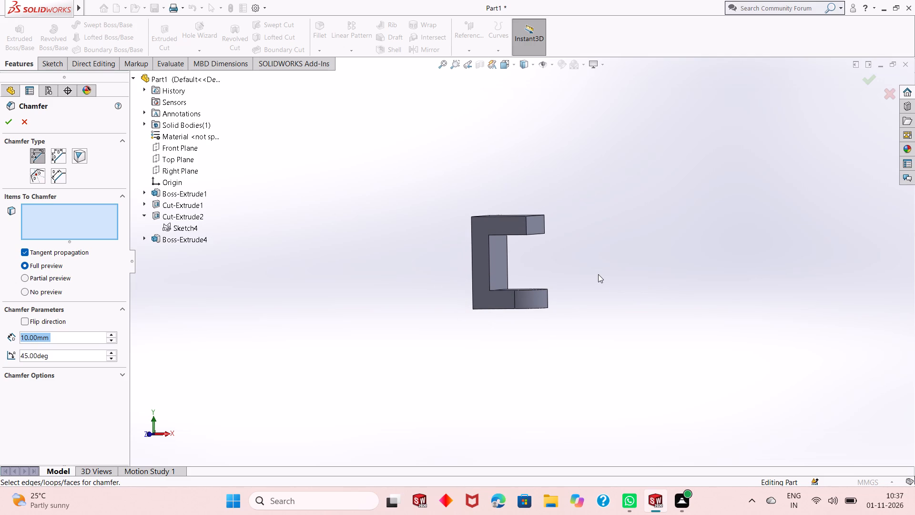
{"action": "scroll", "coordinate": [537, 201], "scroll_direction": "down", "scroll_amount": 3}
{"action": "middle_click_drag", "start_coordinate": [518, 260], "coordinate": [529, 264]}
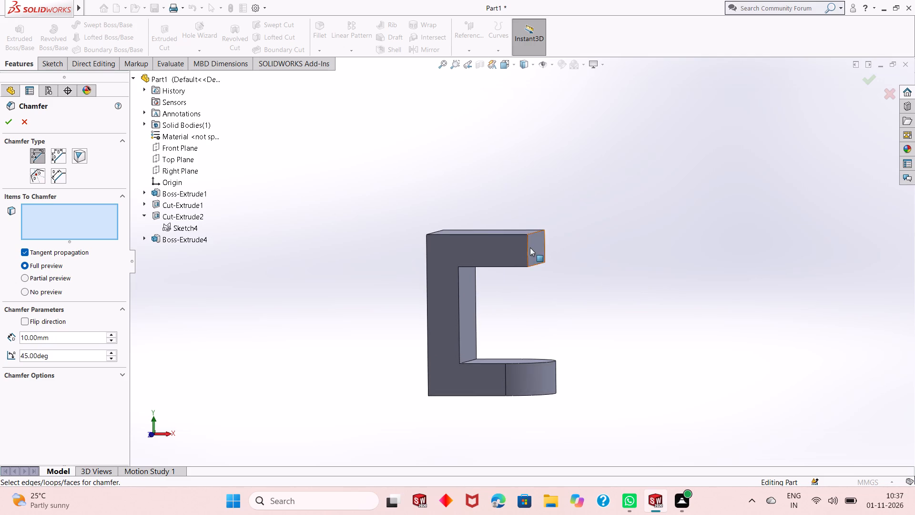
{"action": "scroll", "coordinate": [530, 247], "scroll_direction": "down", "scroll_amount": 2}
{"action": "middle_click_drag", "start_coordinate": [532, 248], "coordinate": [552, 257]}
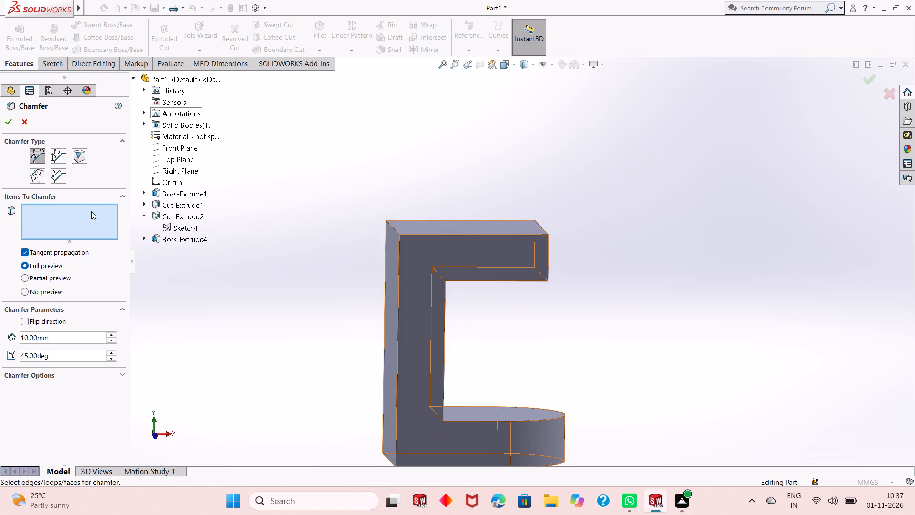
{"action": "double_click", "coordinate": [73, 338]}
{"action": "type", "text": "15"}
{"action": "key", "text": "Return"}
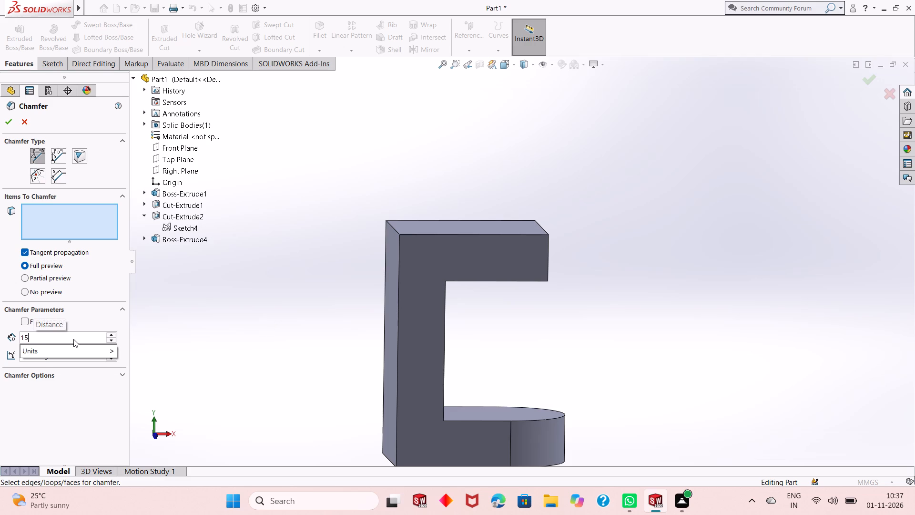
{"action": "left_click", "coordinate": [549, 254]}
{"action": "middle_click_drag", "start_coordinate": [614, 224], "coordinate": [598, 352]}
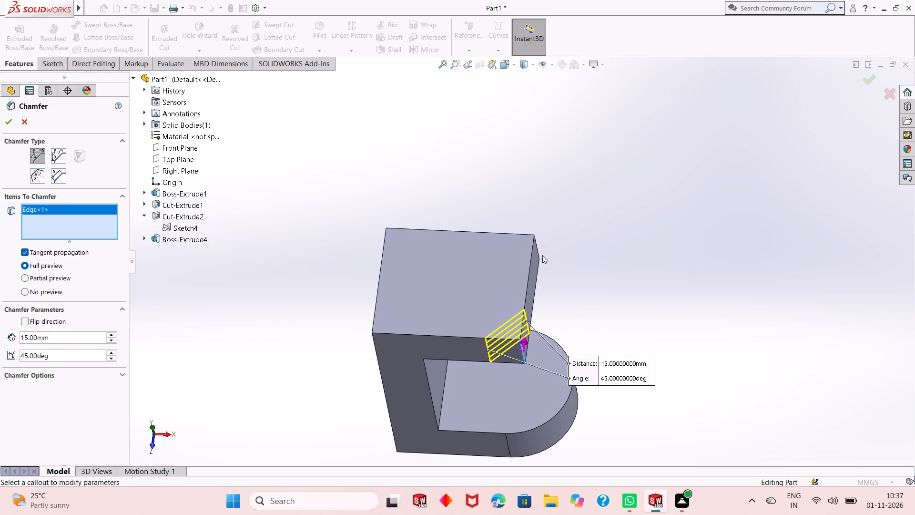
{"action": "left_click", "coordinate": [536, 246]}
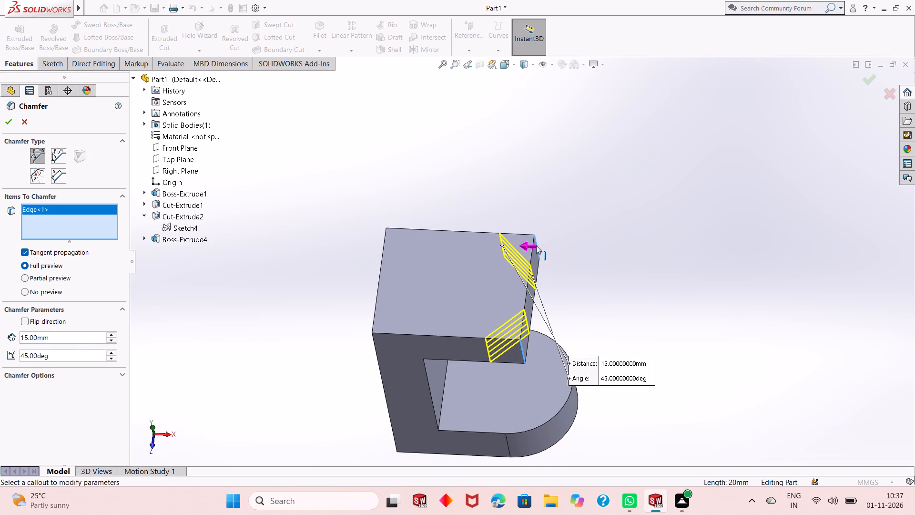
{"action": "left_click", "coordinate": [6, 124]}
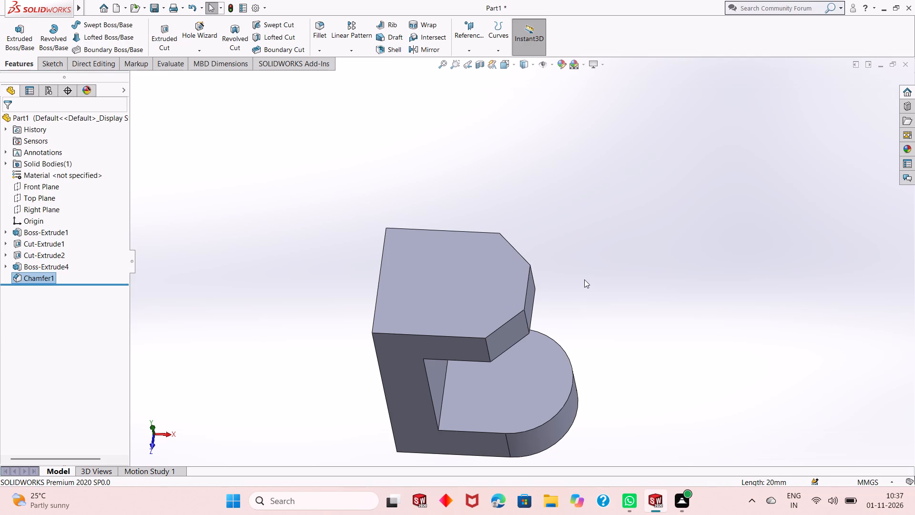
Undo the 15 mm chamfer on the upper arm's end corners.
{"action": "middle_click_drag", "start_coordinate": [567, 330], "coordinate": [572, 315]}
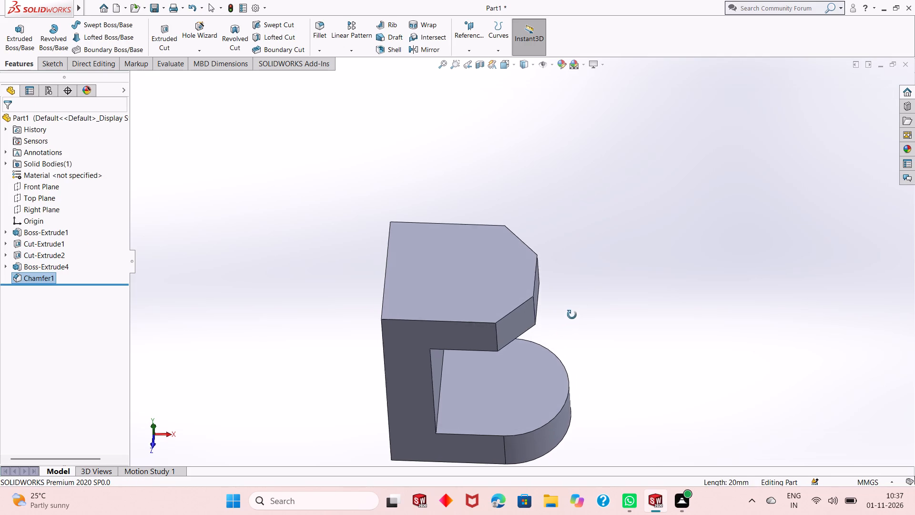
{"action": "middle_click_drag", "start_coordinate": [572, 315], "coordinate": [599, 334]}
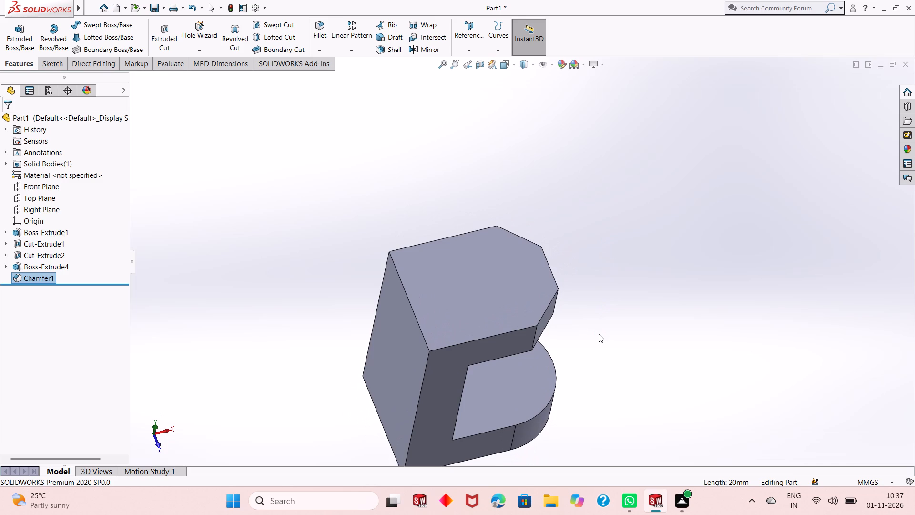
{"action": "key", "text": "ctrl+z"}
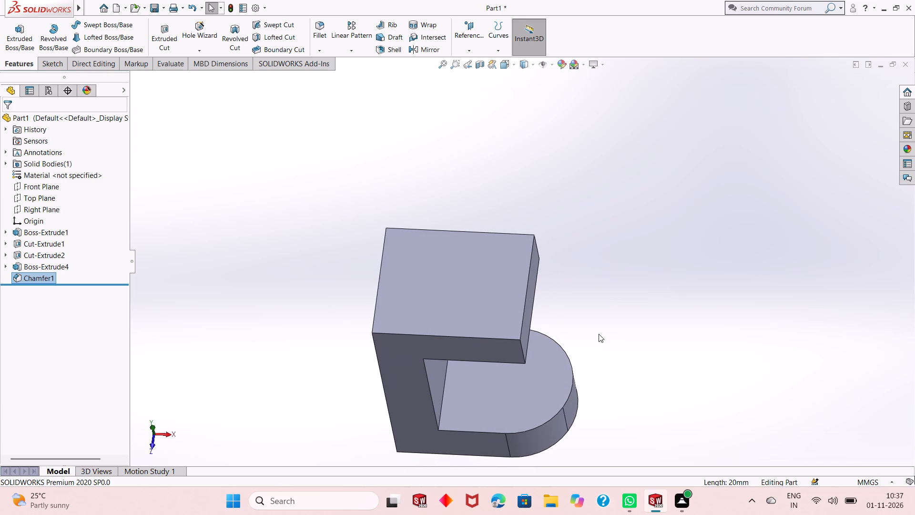
Set up a new Distance Distance chamfer as asymmetric, with Distance 1 of 9 mm and Distance 2 of 12 mm.
{"action": "left_click", "coordinate": [317, 51]}
{"action": "left_click", "coordinate": [327, 71]}
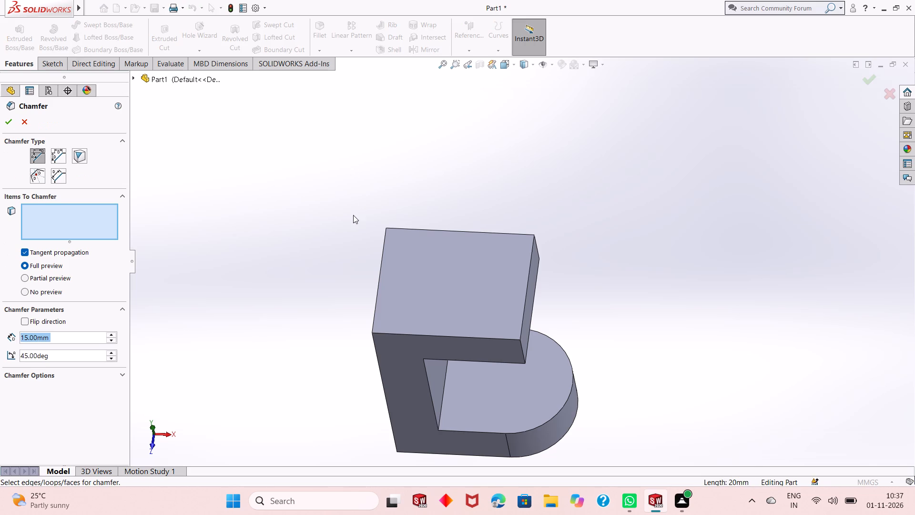
{"action": "left_click", "coordinate": [56, 157]}
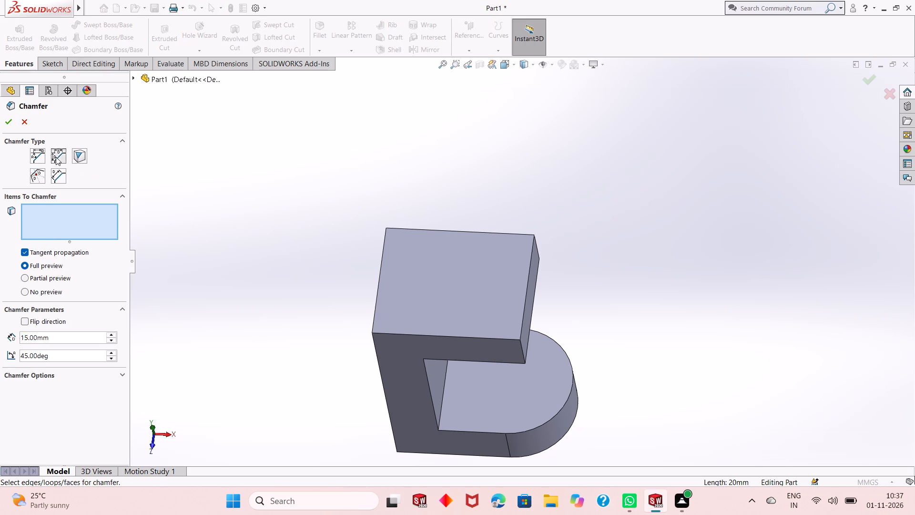
{"action": "left_click", "coordinate": [81, 322]}
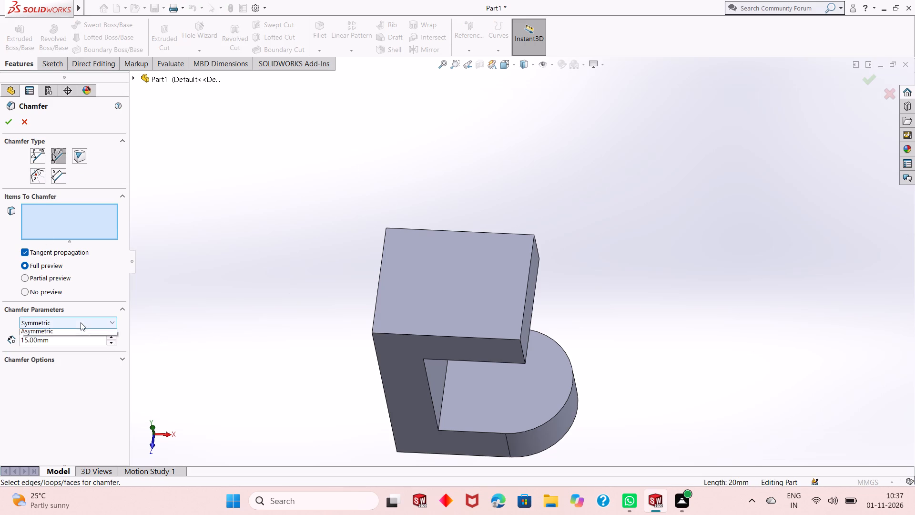
{"action": "left_click", "coordinate": [77, 340]}
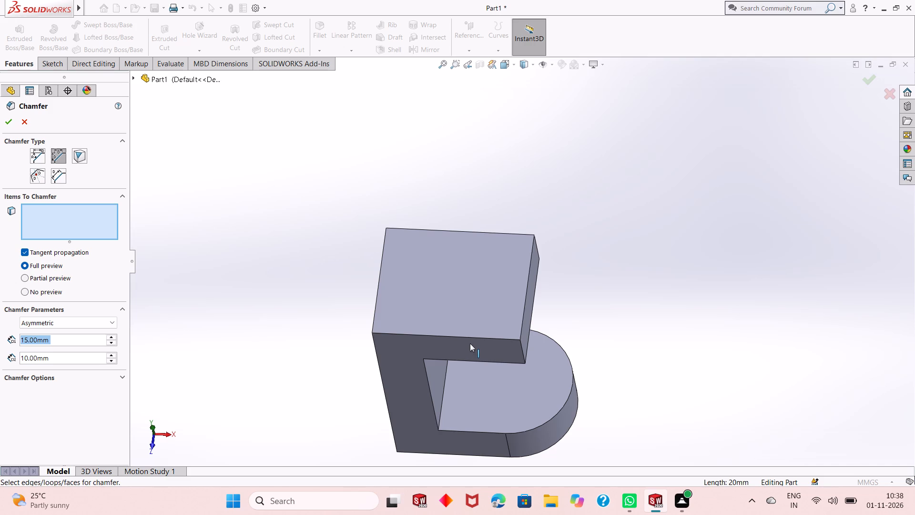
{"action": "scroll", "coordinate": [470, 344], "scroll_direction": "up", "scroll_amount": 1}
{"action": "middle_click_drag", "start_coordinate": [512, 327], "coordinate": [517, 378]}
{"action": "scroll", "coordinate": [538, 329], "scroll_direction": "up", "scroll_amount": 1}
{"action": "middle_click_drag", "start_coordinate": [538, 312], "coordinate": [538, 359]}
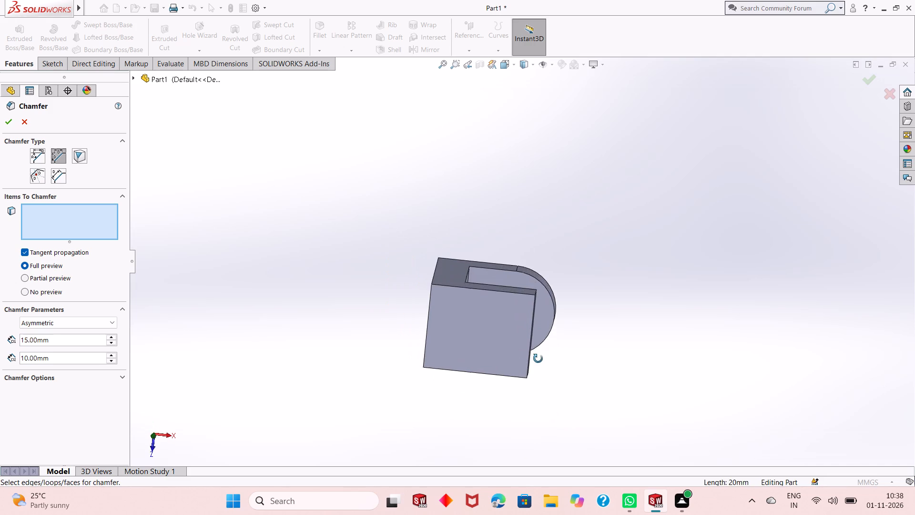
{"action": "middle_click_drag", "start_coordinate": [538, 359], "coordinate": [537, 340]}
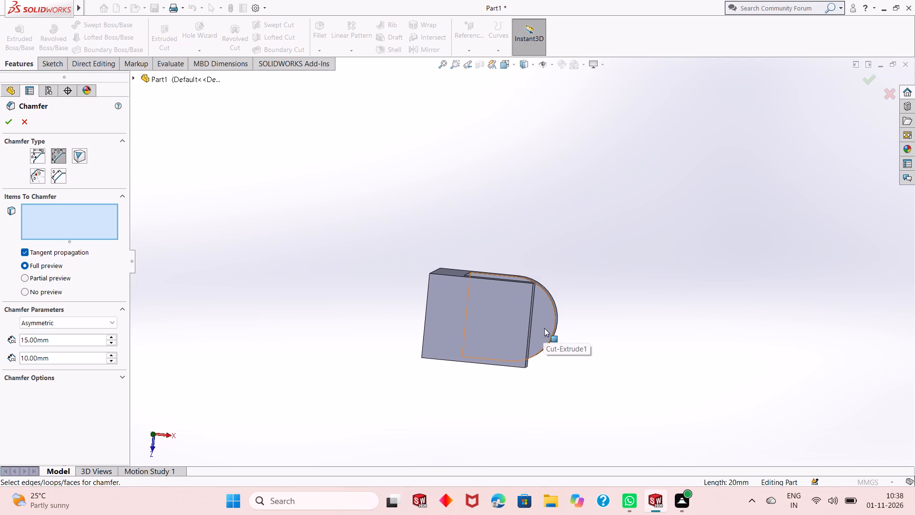
{"action": "scroll", "coordinate": [491, 320], "scroll_direction": "down", "scroll_amount": 1}
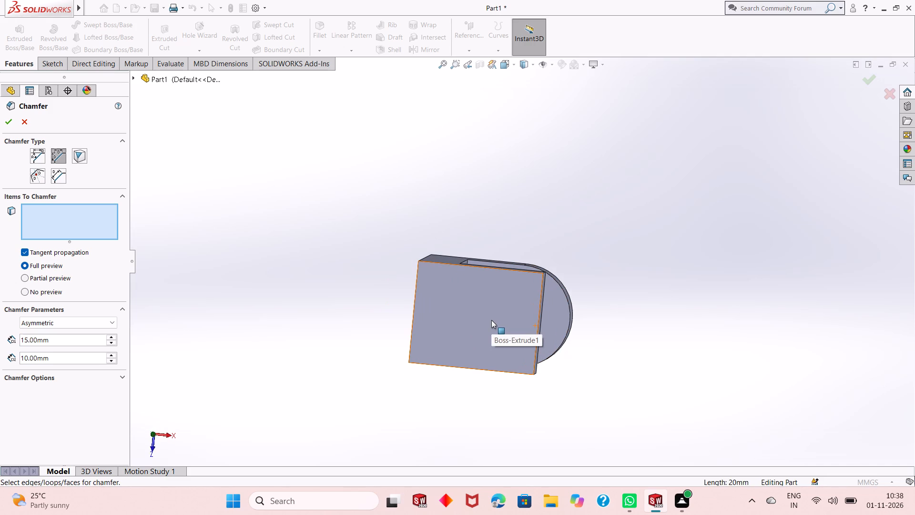
{"action": "scroll", "coordinate": [491, 320], "scroll_direction": "down", "scroll_amount": 1}
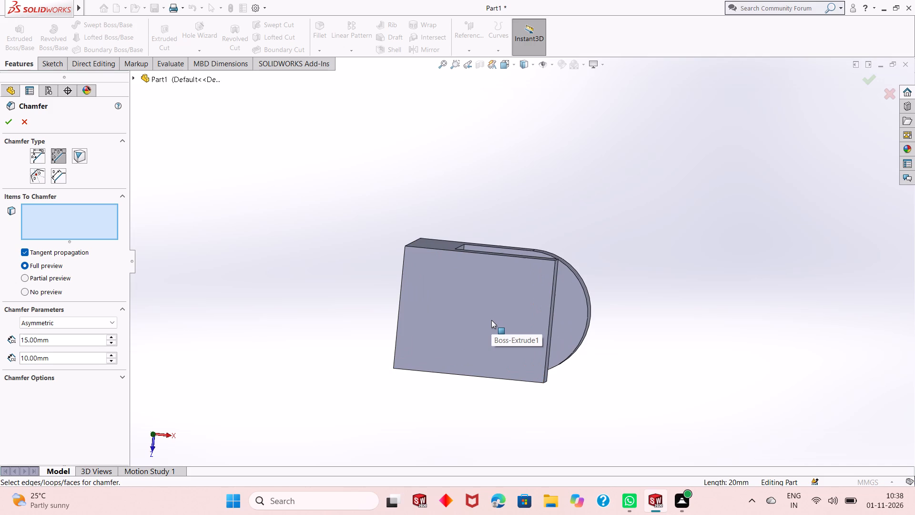
{"action": "scroll", "coordinate": [491, 320], "scroll_direction": "down", "scroll_amount": 1}
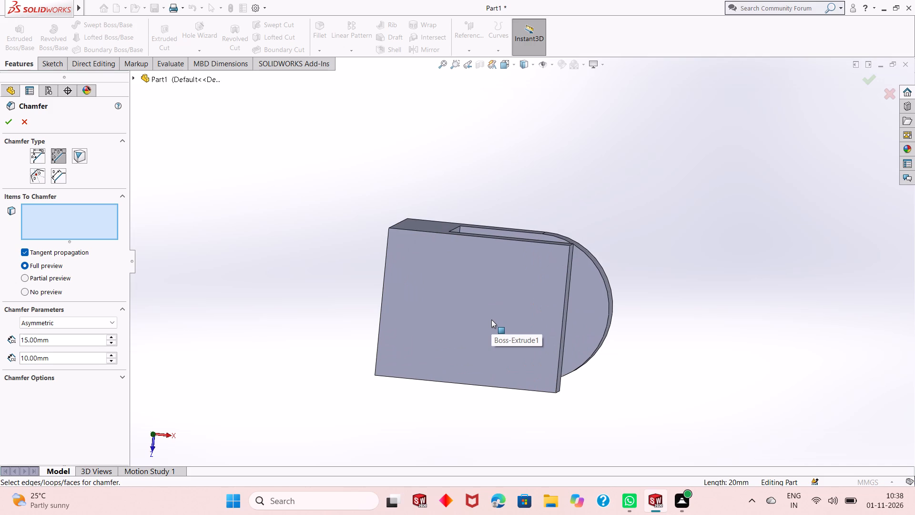
{"action": "left_click", "coordinate": [68, 332]}
{"action": "double_click", "coordinate": [66, 340]}
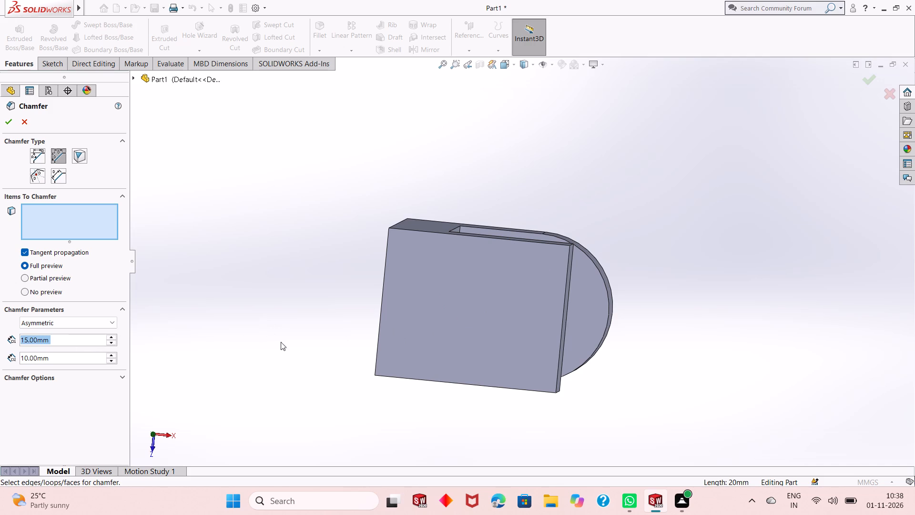
{"action": "scroll", "coordinate": [374, 353], "scroll_direction": "up", "scroll_amount": 1}
{"action": "middle_click_drag", "start_coordinate": [453, 279], "coordinate": [457, 397]}
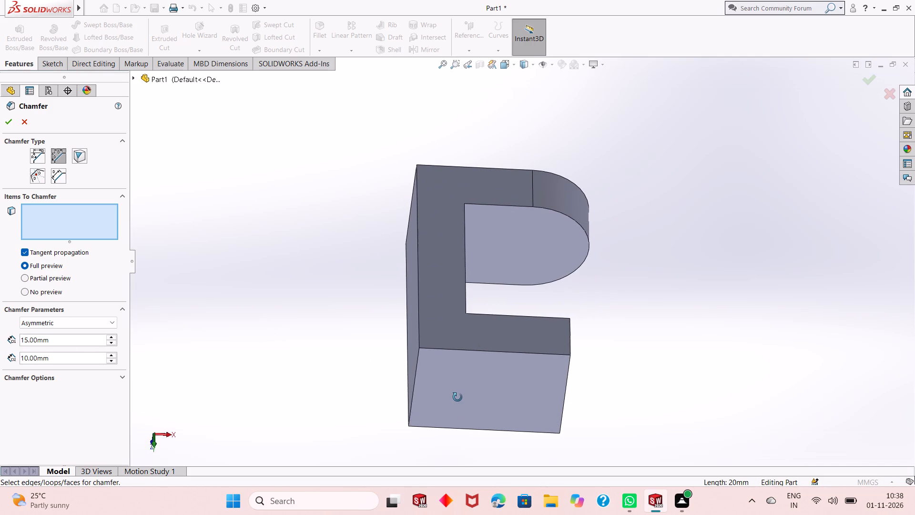
{"action": "middle_click_drag", "start_coordinate": [457, 397], "coordinate": [450, 251]}
{"action": "scroll", "coordinate": [435, 334], "scroll_direction": "up", "scroll_amount": 1}
{"action": "middle_click_drag", "start_coordinate": [436, 333], "coordinate": [437, 243]}
{"action": "scroll", "coordinate": [521, 228], "scroll_direction": "down", "scroll_amount": 1}
{"action": "middle_click_drag", "start_coordinate": [567, 338], "coordinate": [548, 326]}
{"action": "scroll", "coordinate": [526, 287], "scroll_direction": "down", "scroll_amount": 2}
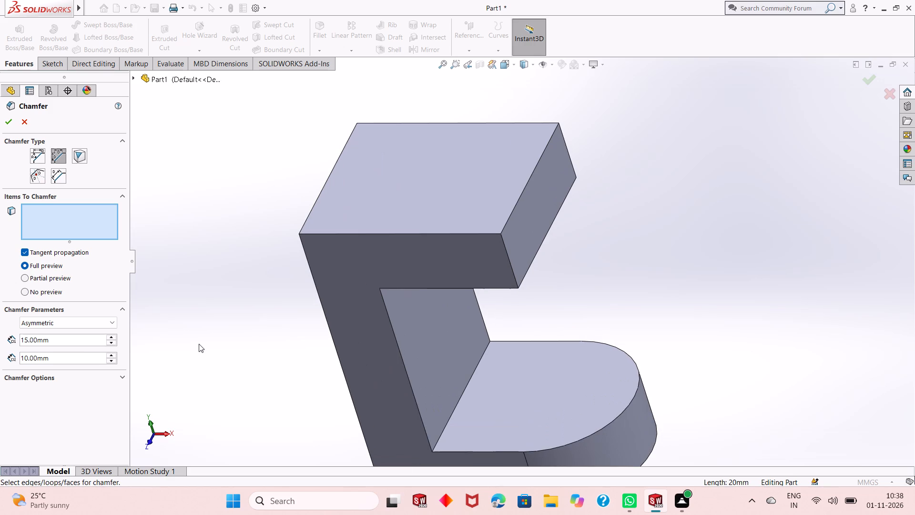
{"action": "double_click", "coordinate": [68, 345]}
{"action": "key", "text": "9"}
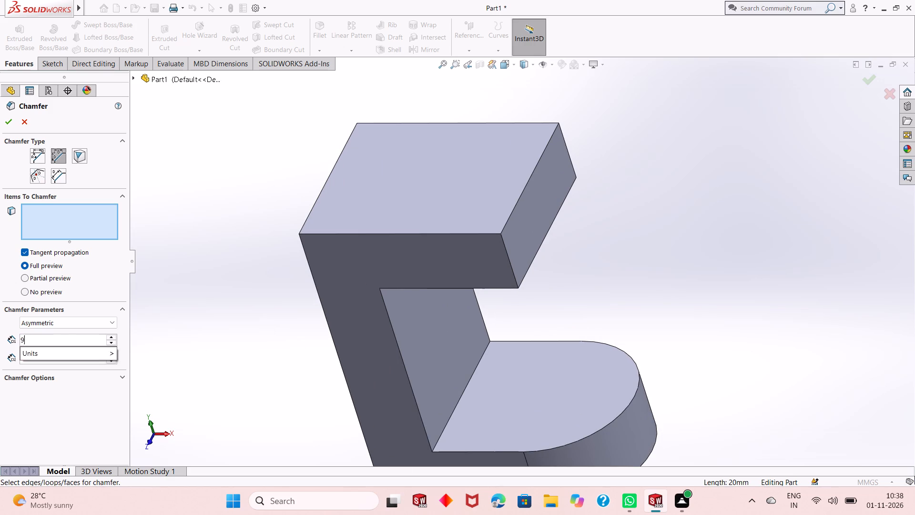
{"action": "key", "text": "Return"}
{"action": "scroll", "coordinate": [68, 345], "scroll_direction": "up", "scroll_amount": 1}
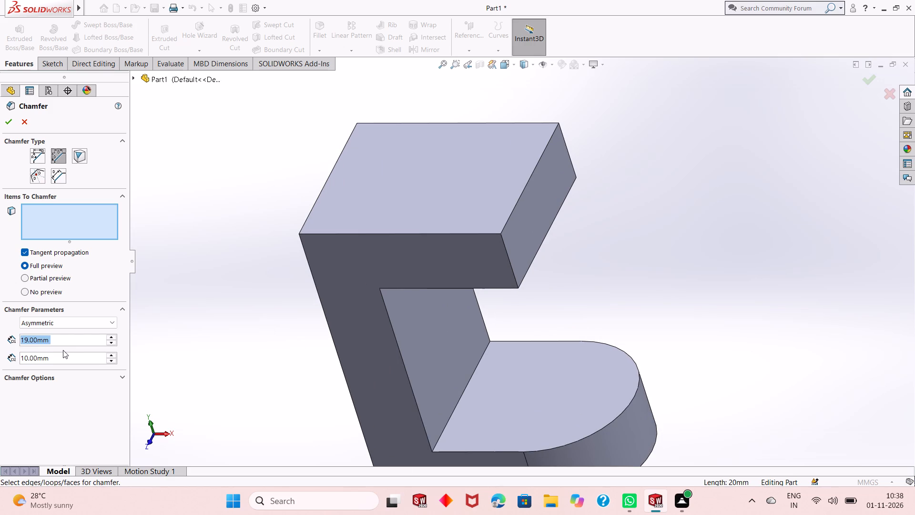
{"action": "key", "text": "9"}
{"action": "key", "text": "Return"}
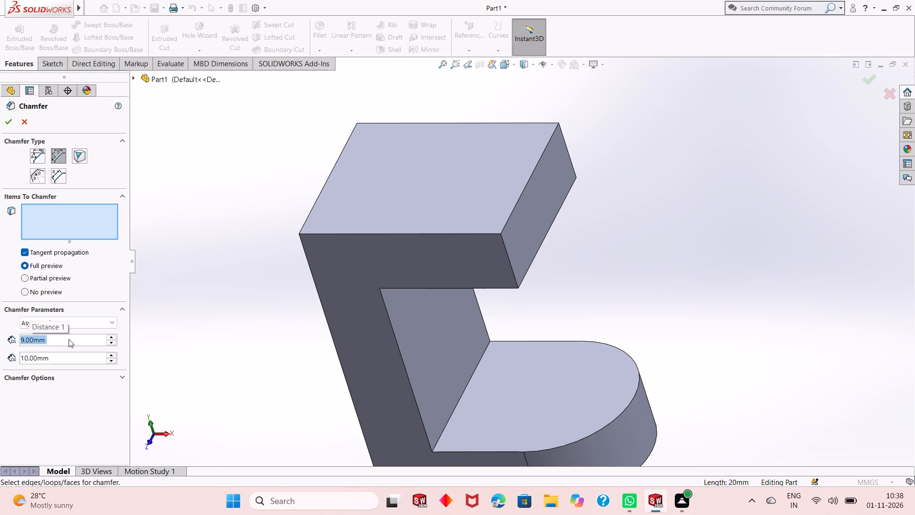
{"action": "left_click", "coordinate": [63, 357]}
{"action": "left_click", "coordinate": [63, 357]}
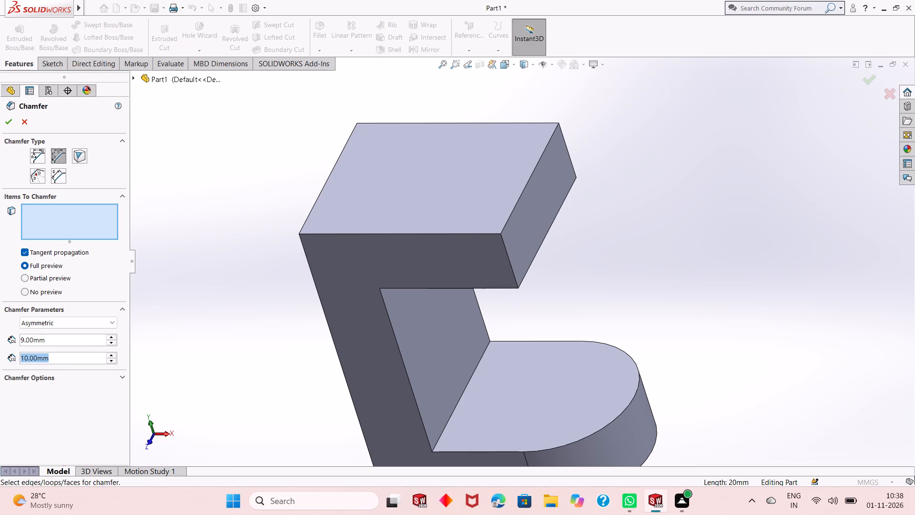
{"action": "type", "text": "12"}
{"action": "key", "text": "Return"}
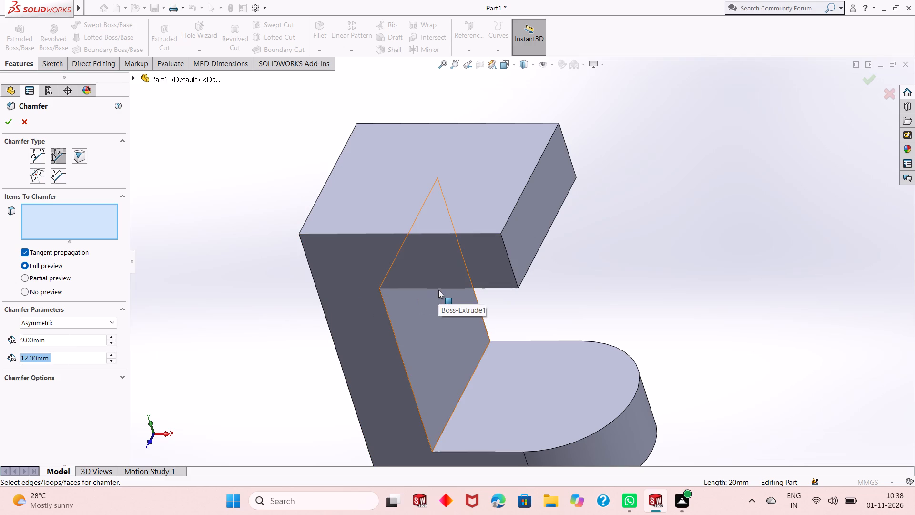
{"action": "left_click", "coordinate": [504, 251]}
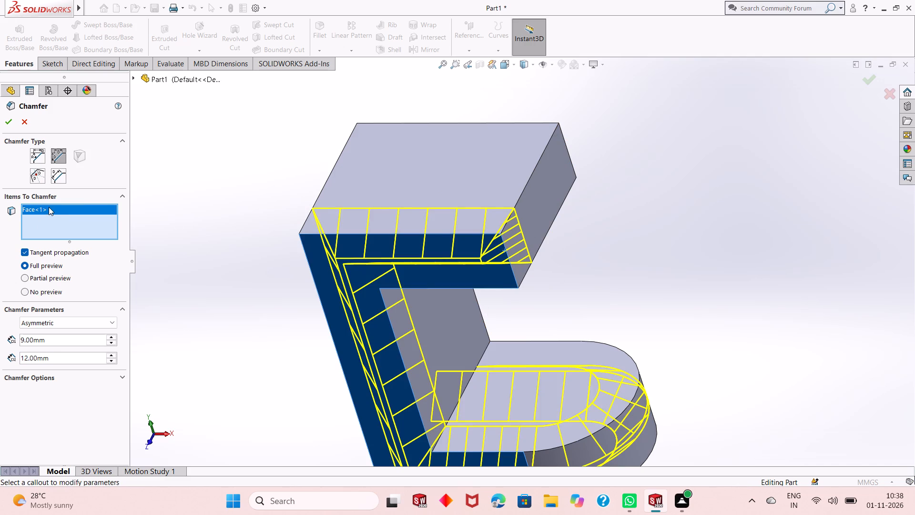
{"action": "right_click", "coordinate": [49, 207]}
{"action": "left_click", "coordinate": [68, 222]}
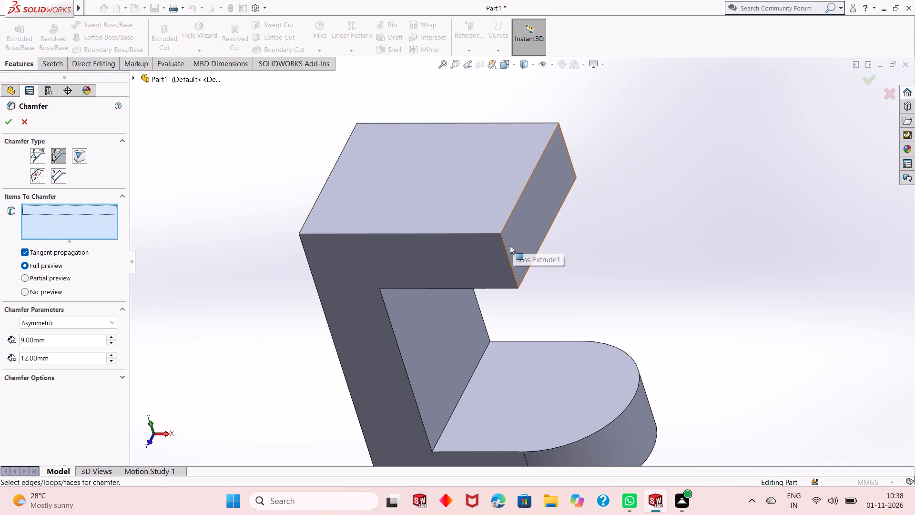
Apply the asymmetric 9 mm by 12 mm chamfer to the front vertical edge at the upper arm's free end.
{"action": "left_click", "coordinate": [507, 253]}
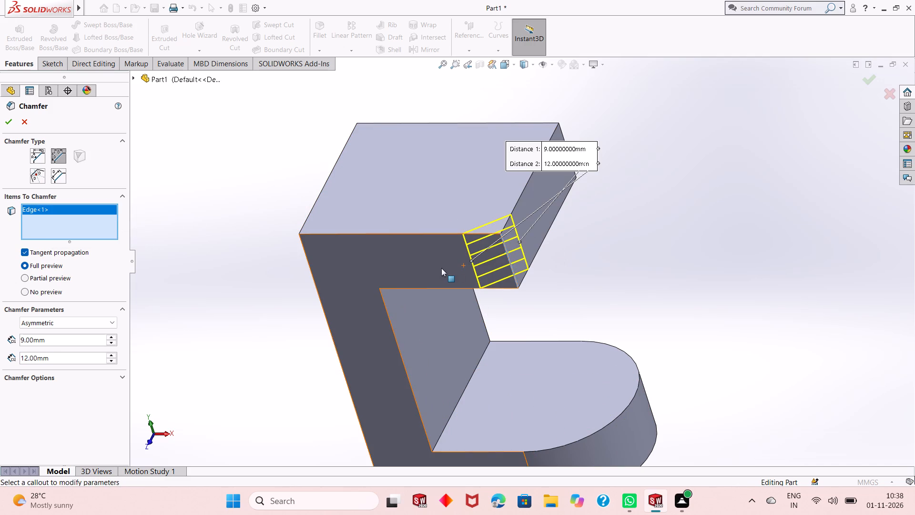
{"action": "middle_click_drag", "start_coordinate": [412, 265], "coordinate": [429, 304]}
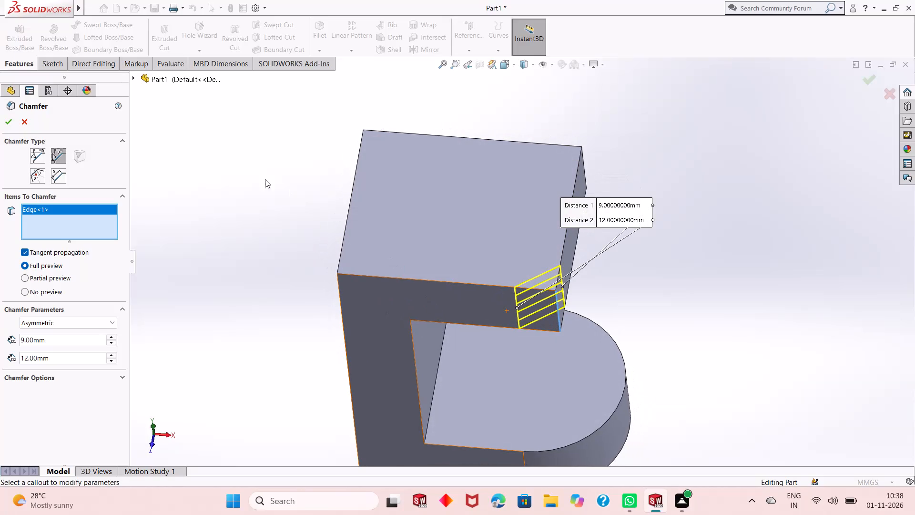
{"action": "left_click", "coordinate": [7, 123]}
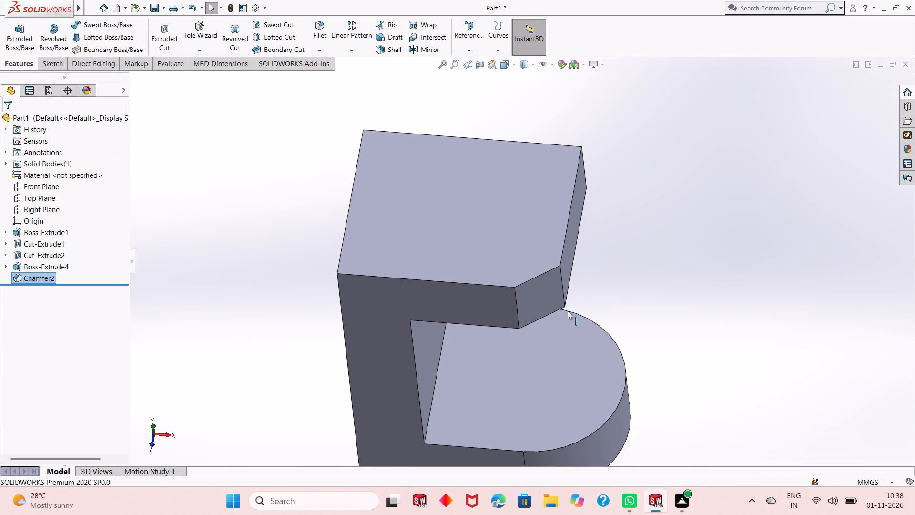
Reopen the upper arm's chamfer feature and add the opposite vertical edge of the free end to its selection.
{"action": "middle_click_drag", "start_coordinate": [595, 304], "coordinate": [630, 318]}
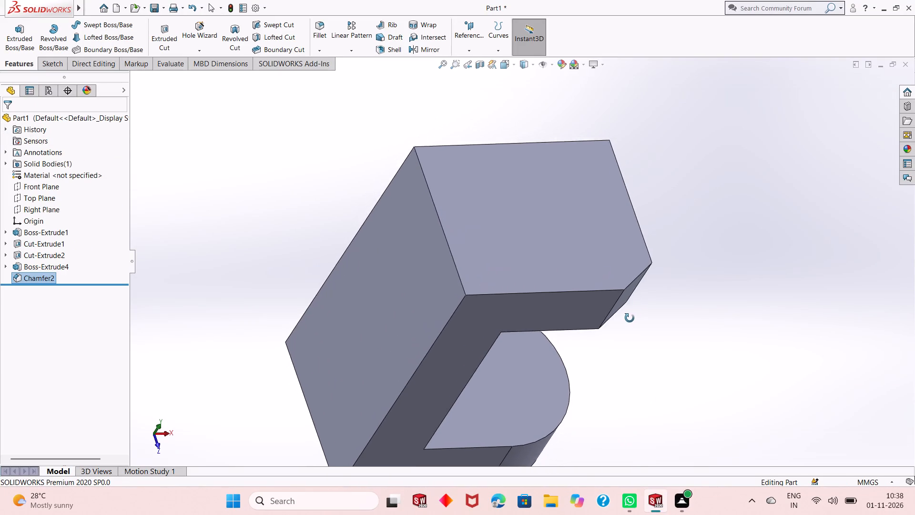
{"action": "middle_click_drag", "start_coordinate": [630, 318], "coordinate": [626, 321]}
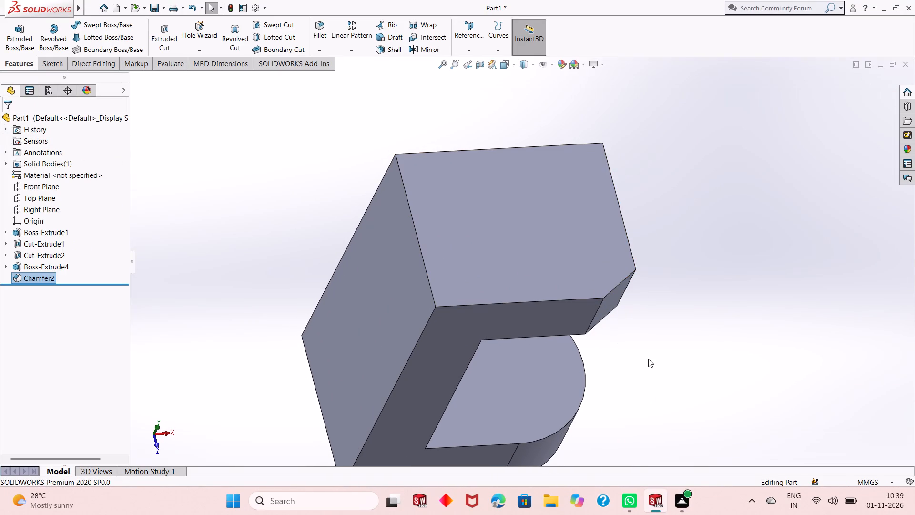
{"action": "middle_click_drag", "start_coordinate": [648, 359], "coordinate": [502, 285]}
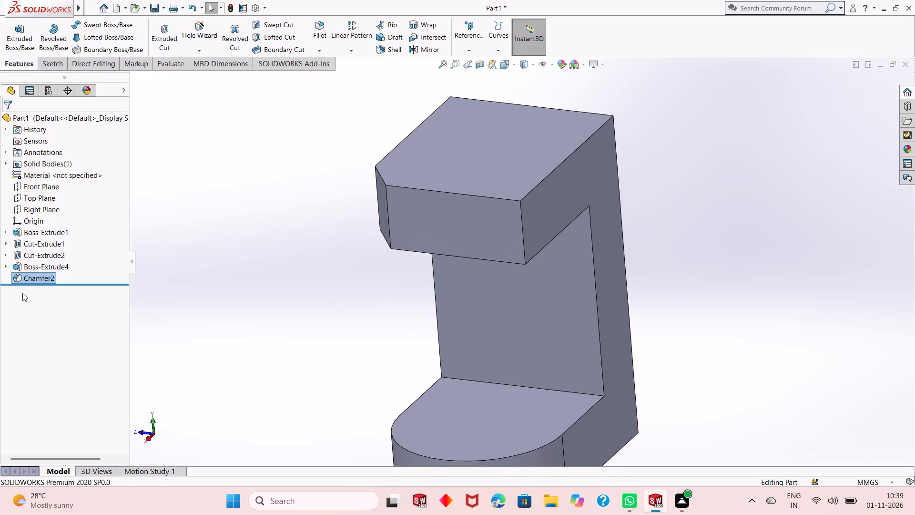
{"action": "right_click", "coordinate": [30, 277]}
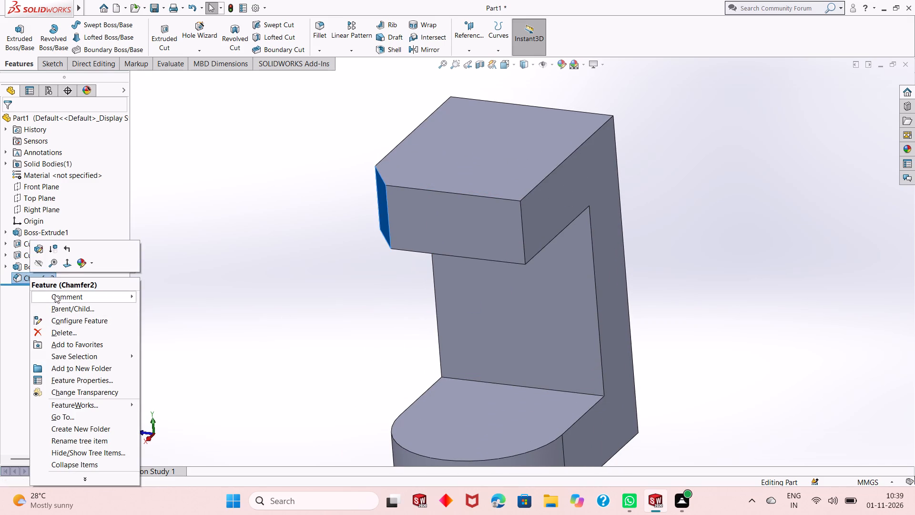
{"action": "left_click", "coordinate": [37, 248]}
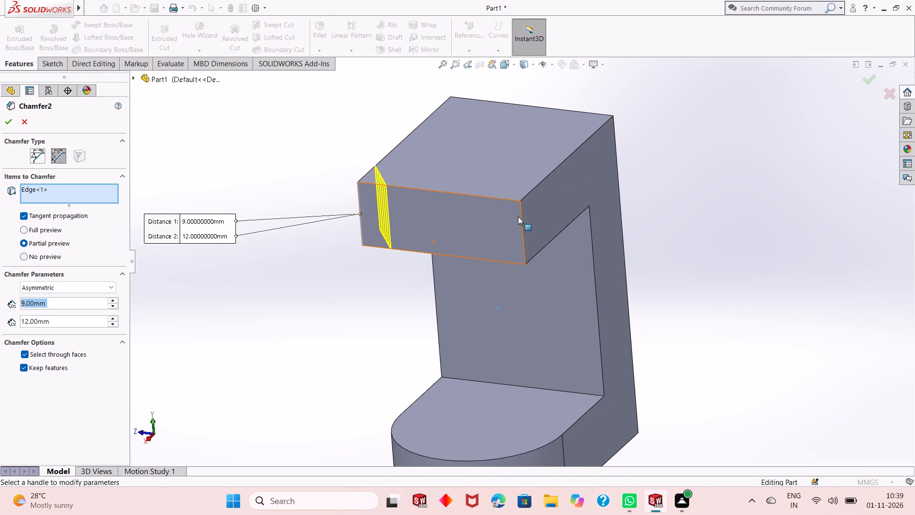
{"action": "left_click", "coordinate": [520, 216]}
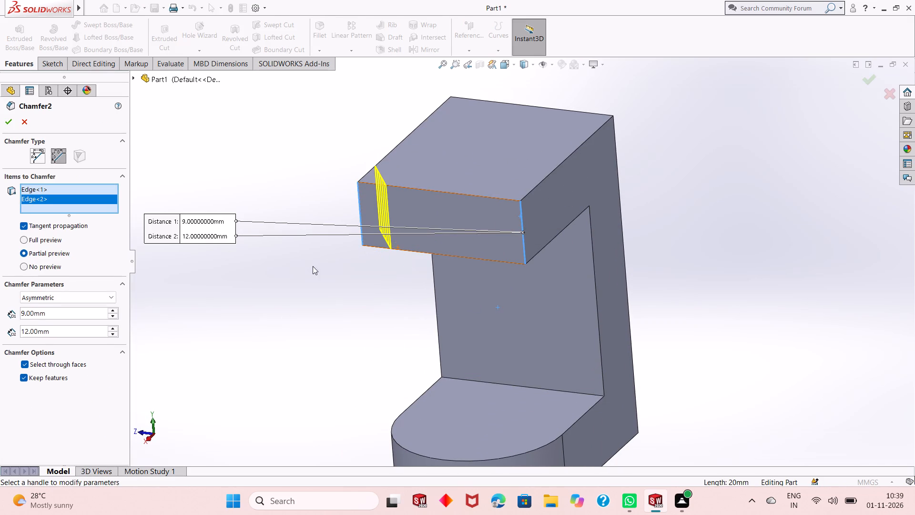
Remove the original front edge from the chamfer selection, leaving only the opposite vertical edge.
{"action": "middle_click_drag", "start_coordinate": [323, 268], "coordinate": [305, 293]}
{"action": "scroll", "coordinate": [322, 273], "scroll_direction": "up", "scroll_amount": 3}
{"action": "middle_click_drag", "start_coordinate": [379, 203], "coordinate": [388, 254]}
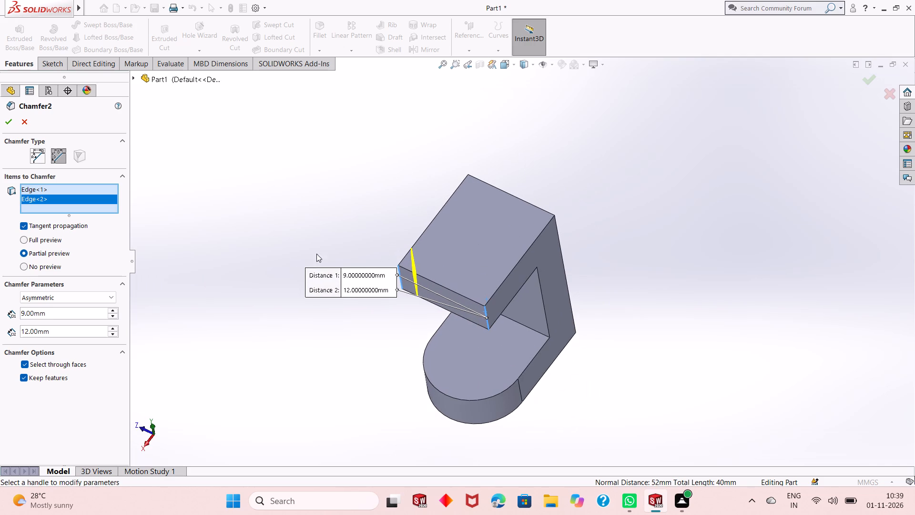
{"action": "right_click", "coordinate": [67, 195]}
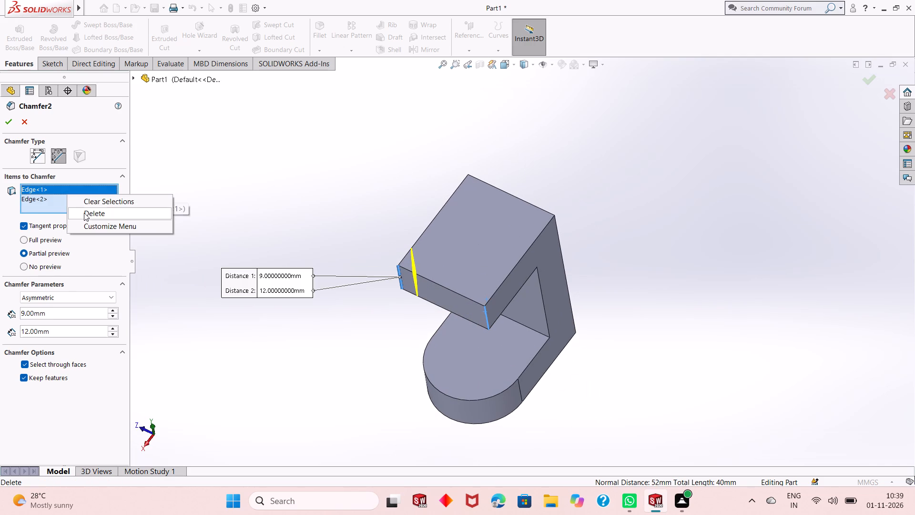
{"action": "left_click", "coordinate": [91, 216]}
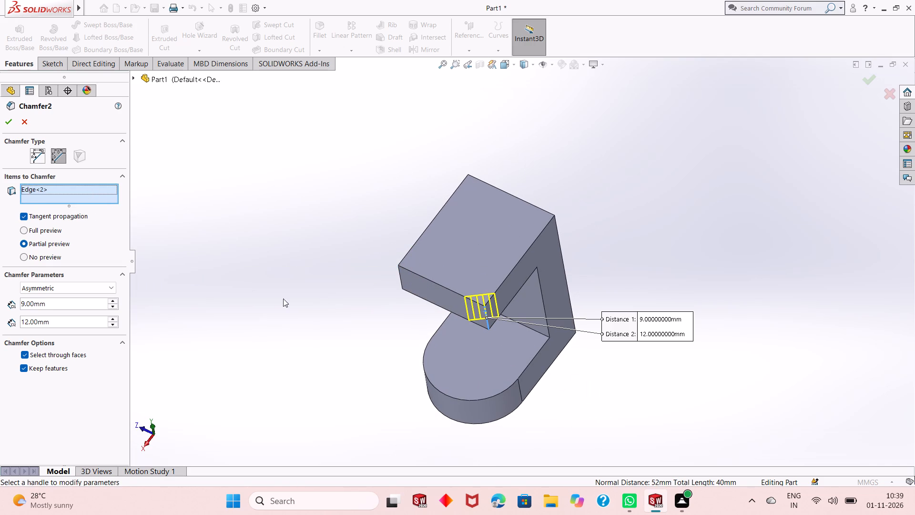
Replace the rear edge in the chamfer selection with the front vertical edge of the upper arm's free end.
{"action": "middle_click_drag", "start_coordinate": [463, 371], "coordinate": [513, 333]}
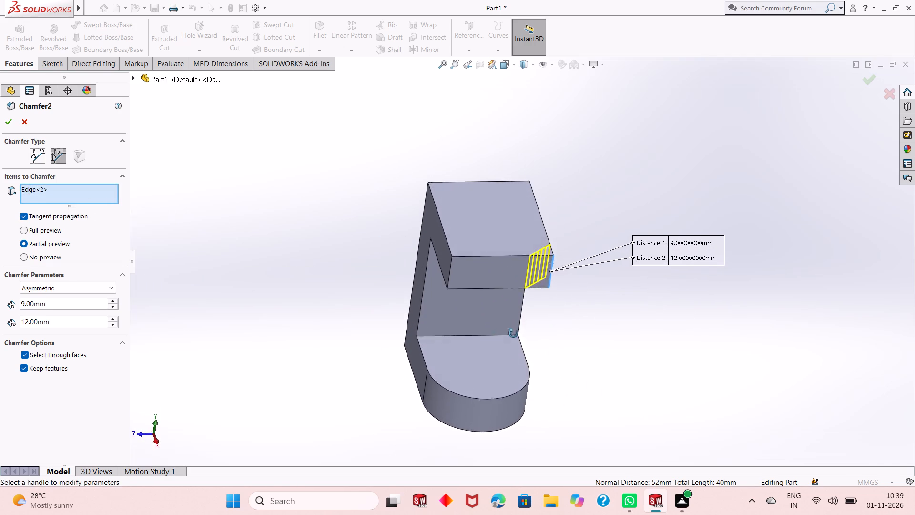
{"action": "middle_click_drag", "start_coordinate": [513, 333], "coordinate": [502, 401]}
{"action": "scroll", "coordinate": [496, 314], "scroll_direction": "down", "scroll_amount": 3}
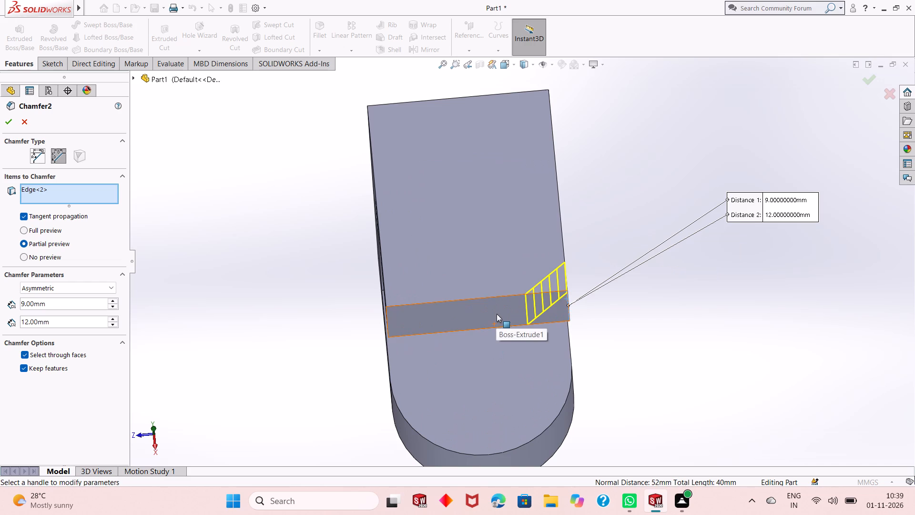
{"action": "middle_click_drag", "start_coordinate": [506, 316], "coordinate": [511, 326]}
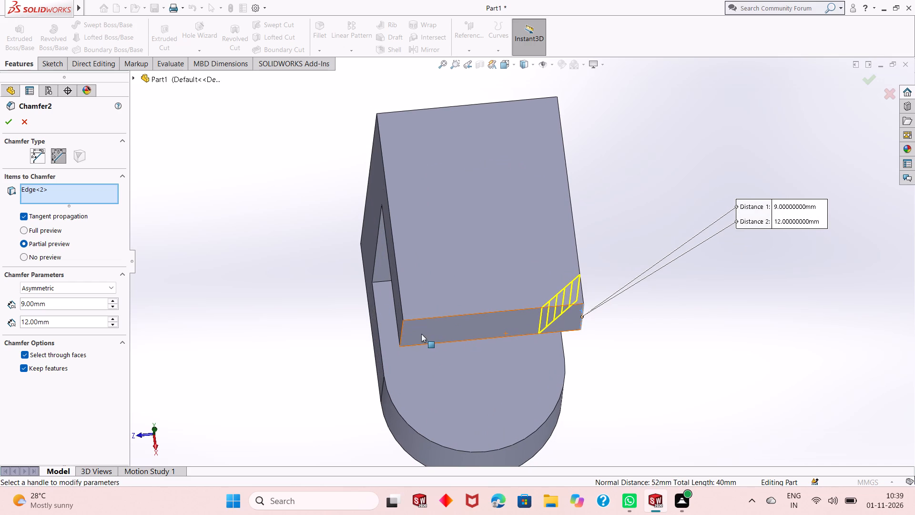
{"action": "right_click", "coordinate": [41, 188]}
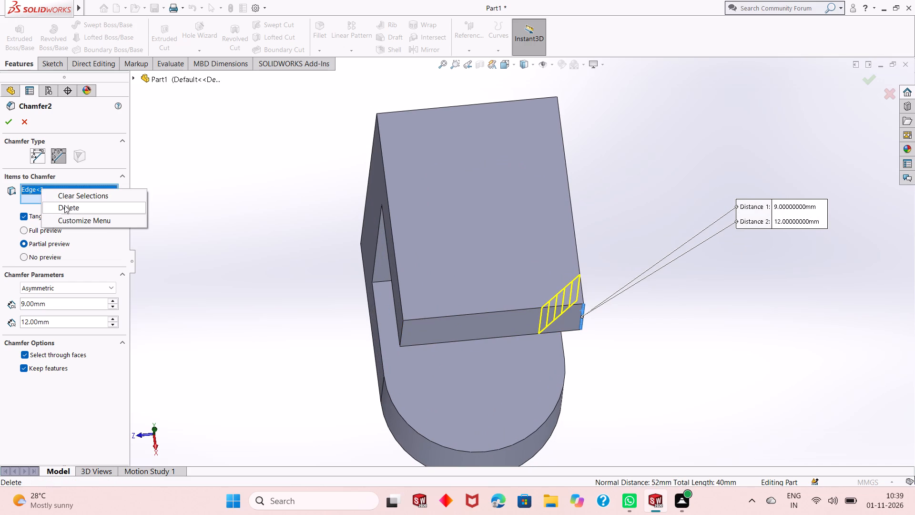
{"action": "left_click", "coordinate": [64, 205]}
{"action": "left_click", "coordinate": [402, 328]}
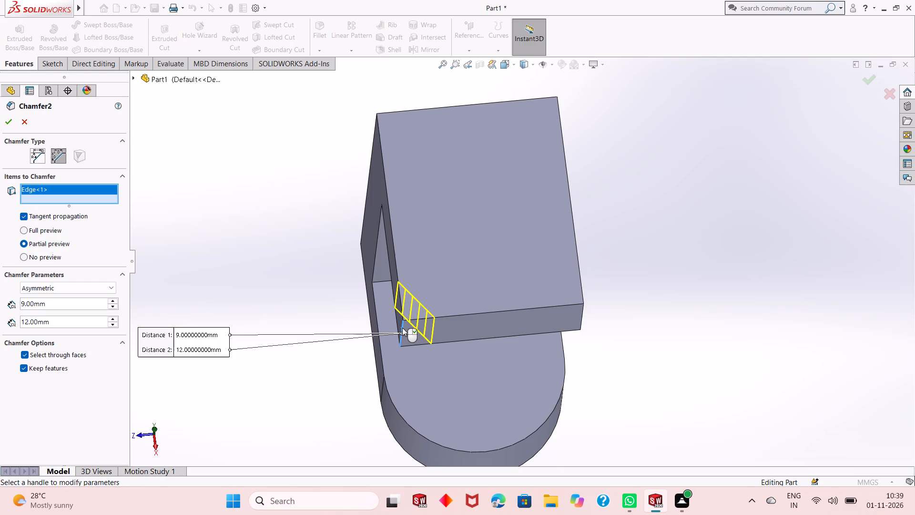
Examine how the two chamfer distances lie on the front corner, looking from the arm's end and from above.
{"action": "middle_click_drag", "start_coordinate": [285, 326], "coordinate": [272, 249]}
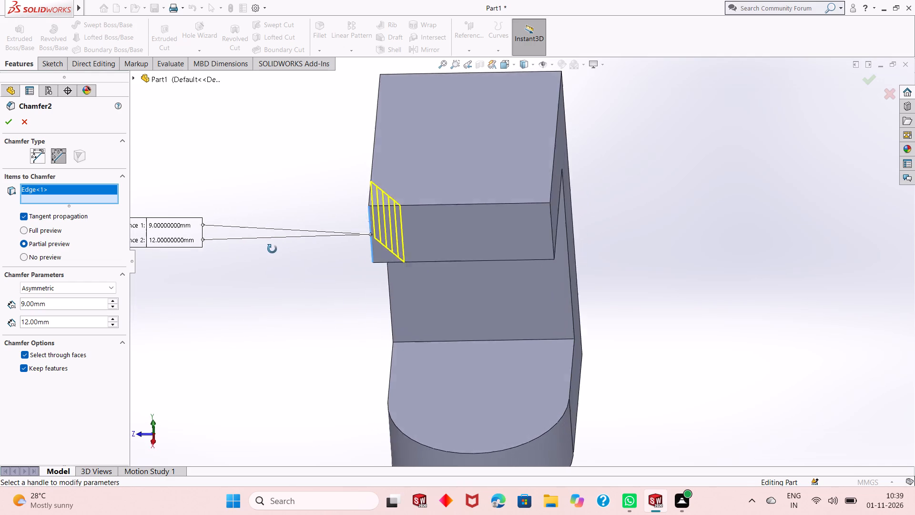
{"action": "middle_click_drag", "start_coordinate": [272, 249], "coordinate": [271, 284]}
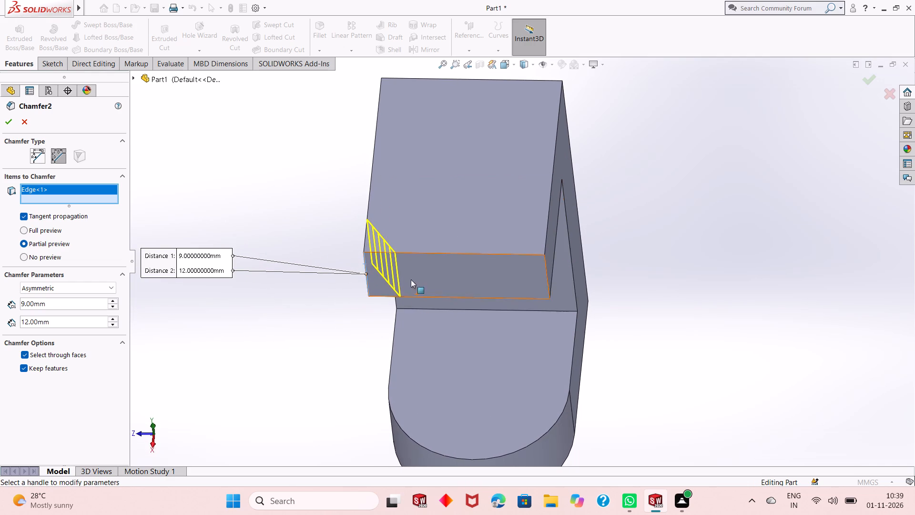
{"action": "middle_click_drag", "start_coordinate": [409, 263], "coordinate": [414, 309]}
{"action": "scroll", "coordinate": [396, 327], "scroll_direction": "down", "scroll_amount": 5}
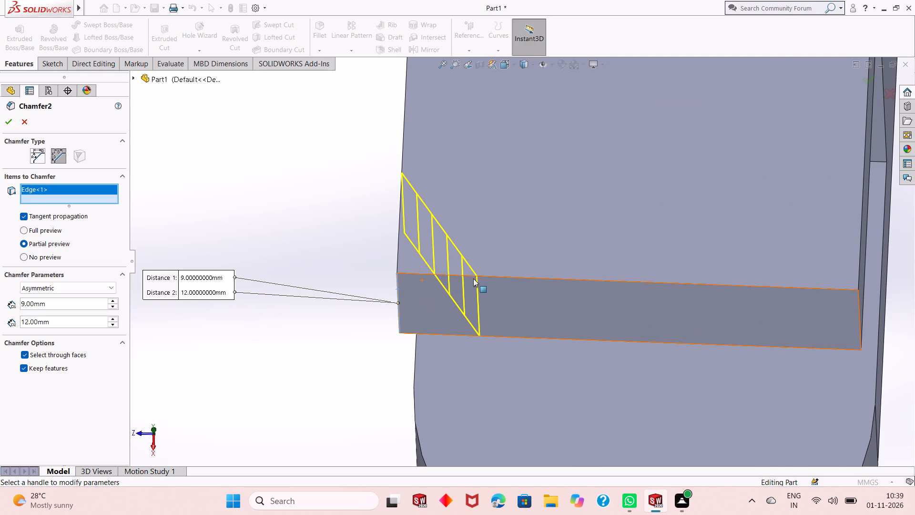
{"action": "middle_click_drag", "start_coordinate": [368, 351], "coordinate": [380, 388]}
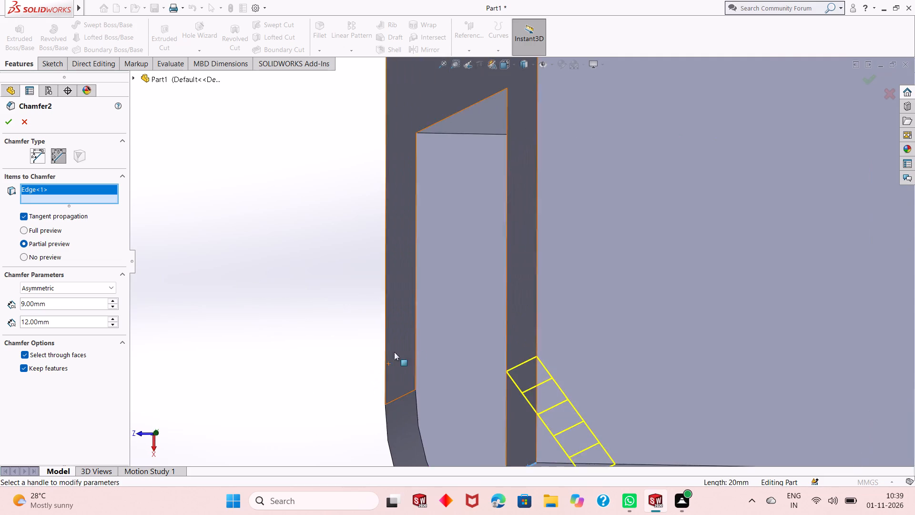
{"action": "scroll", "coordinate": [403, 319], "scroll_direction": "up", "scroll_amount": 5}
{"action": "middle_click_drag", "start_coordinate": [520, 279], "coordinate": [506, 301]}
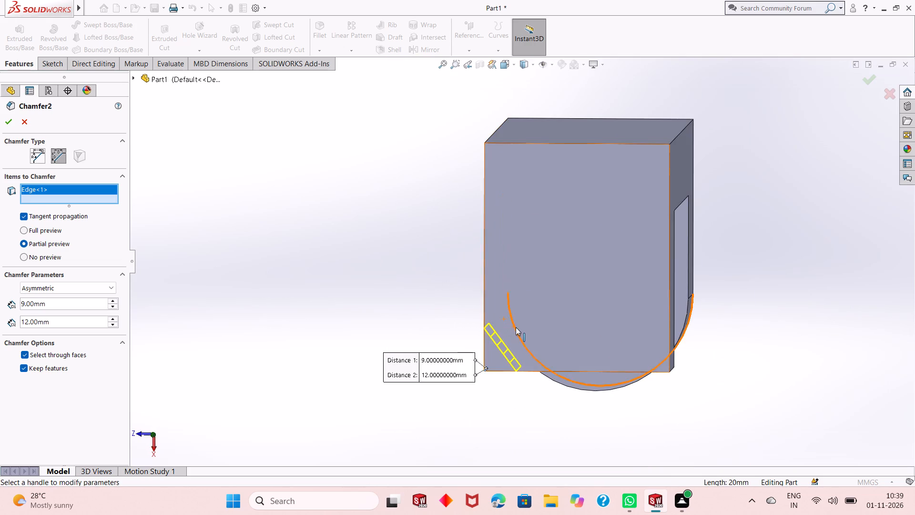
{"action": "middle_click_drag", "start_coordinate": [516, 328], "coordinate": [523, 319]}
{"action": "scroll", "coordinate": [515, 331], "scroll_direction": "down", "scroll_amount": 3}
{"action": "middle_click_drag", "start_coordinate": [507, 335], "coordinate": [506, 339]}
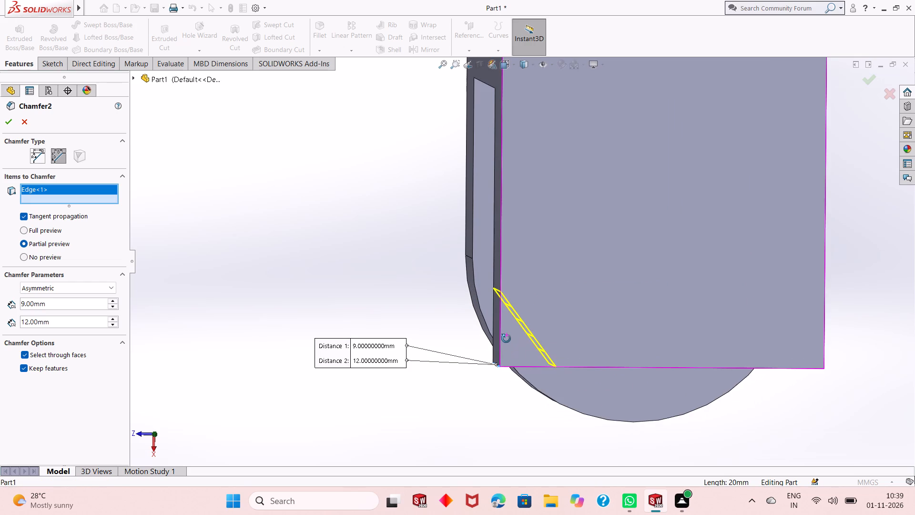
{"action": "middle_click_drag", "start_coordinate": [506, 339], "coordinate": [504, 341]}
{"action": "scroll", "coordinate": [562, 312], "scroll_direction": "down", "scroll_amount": 2}
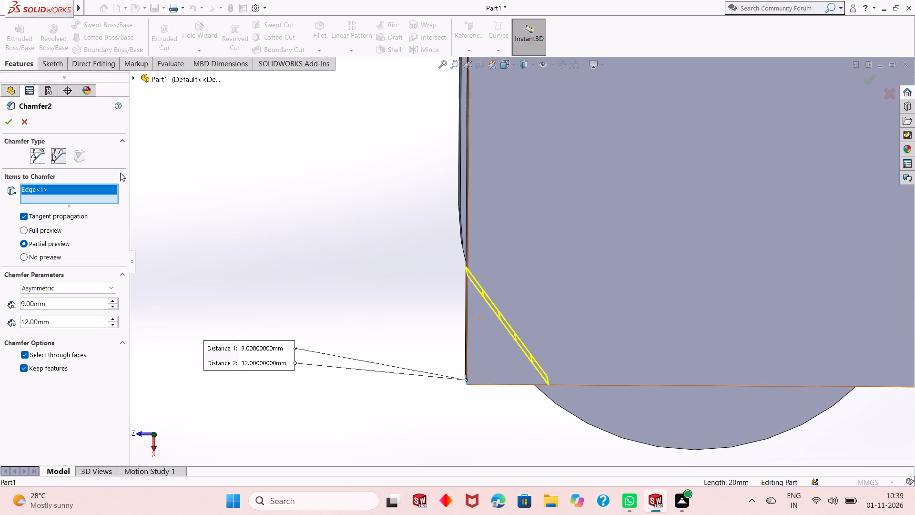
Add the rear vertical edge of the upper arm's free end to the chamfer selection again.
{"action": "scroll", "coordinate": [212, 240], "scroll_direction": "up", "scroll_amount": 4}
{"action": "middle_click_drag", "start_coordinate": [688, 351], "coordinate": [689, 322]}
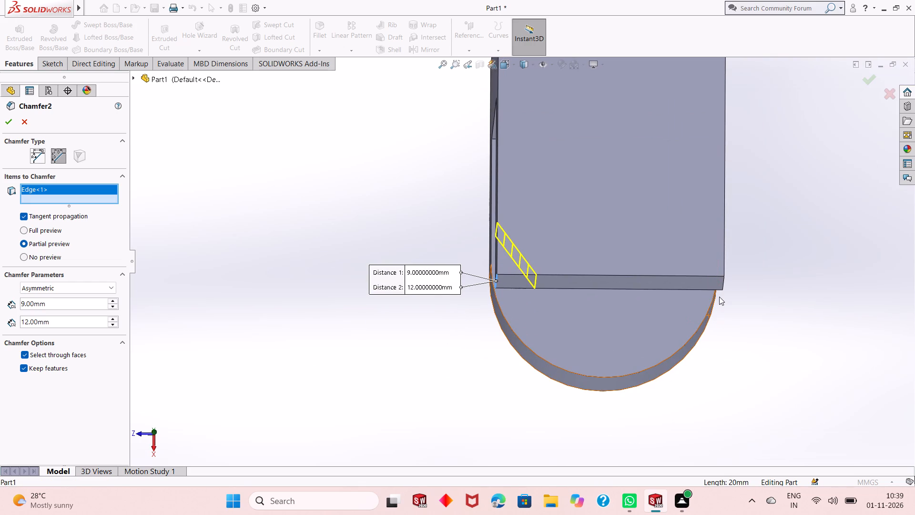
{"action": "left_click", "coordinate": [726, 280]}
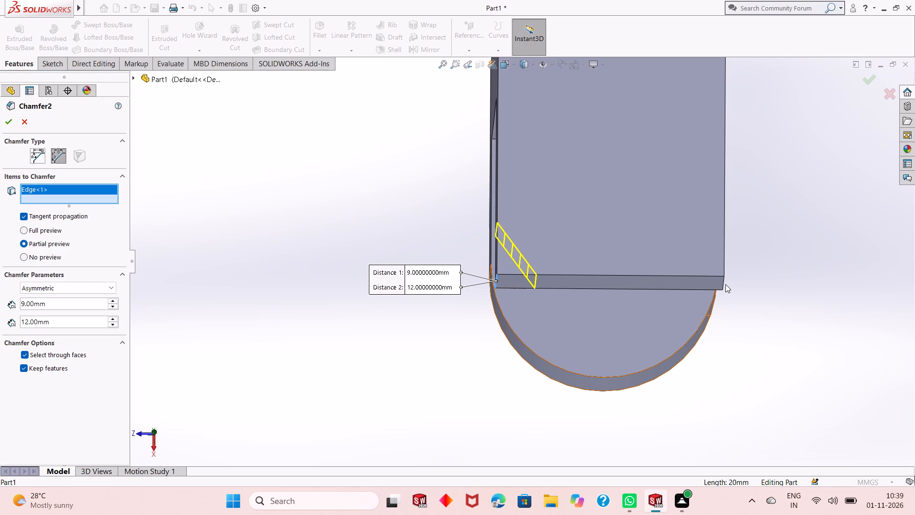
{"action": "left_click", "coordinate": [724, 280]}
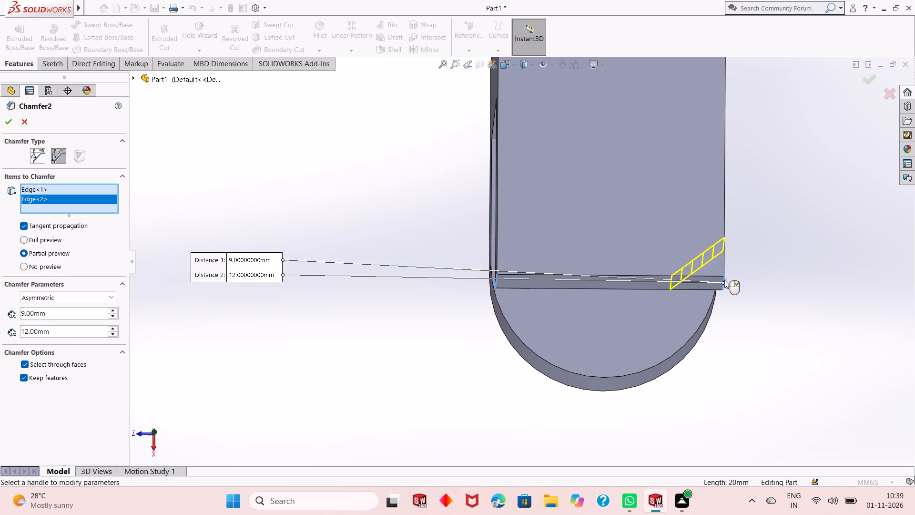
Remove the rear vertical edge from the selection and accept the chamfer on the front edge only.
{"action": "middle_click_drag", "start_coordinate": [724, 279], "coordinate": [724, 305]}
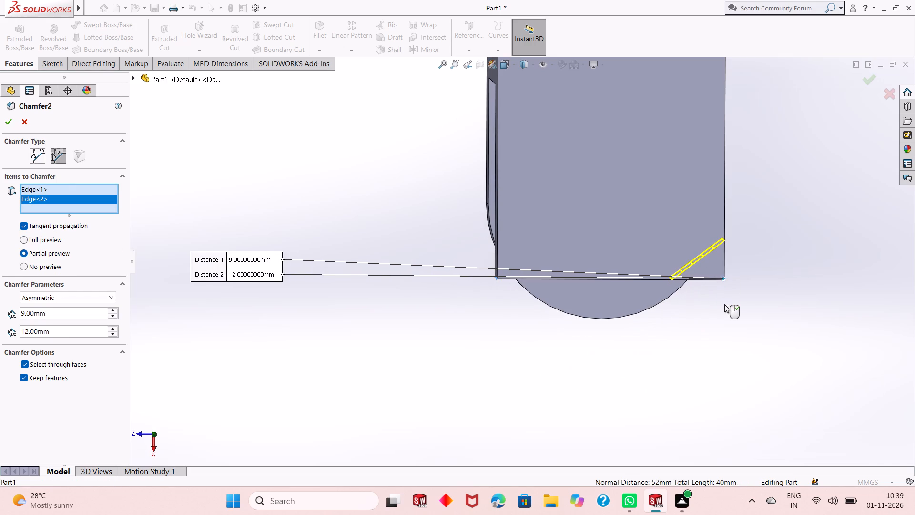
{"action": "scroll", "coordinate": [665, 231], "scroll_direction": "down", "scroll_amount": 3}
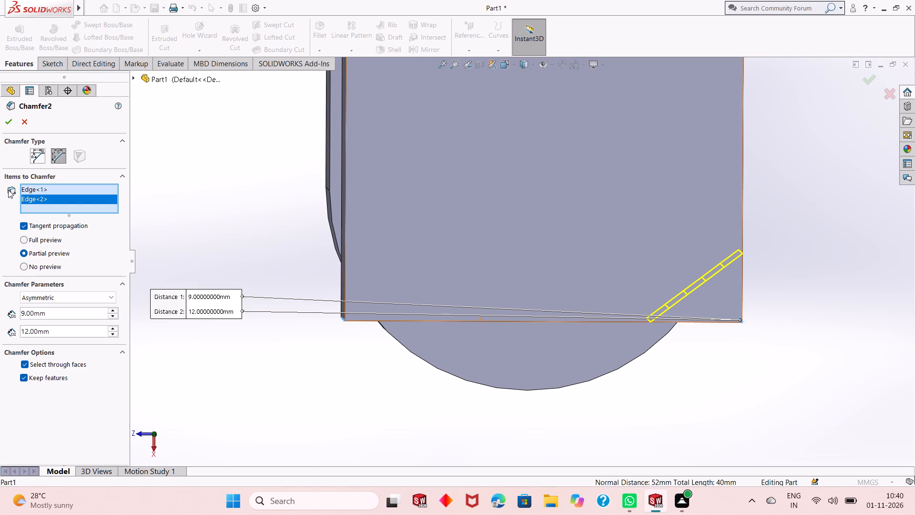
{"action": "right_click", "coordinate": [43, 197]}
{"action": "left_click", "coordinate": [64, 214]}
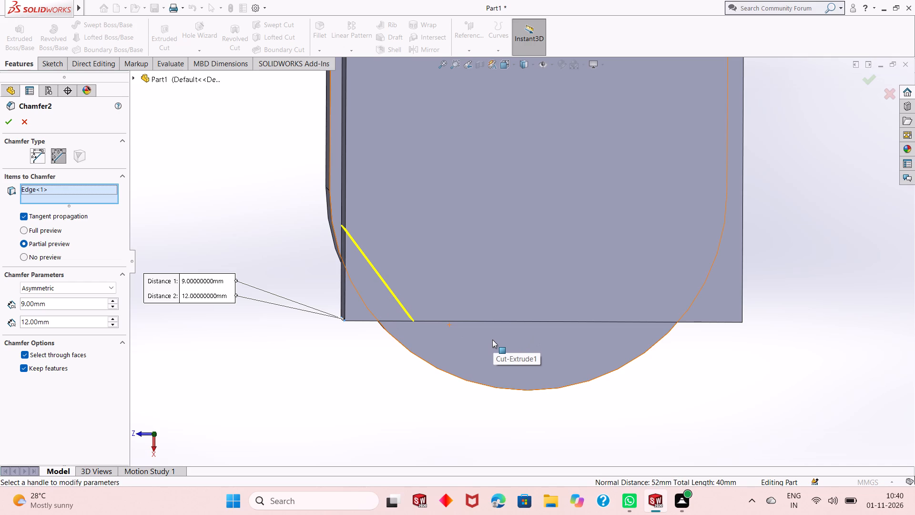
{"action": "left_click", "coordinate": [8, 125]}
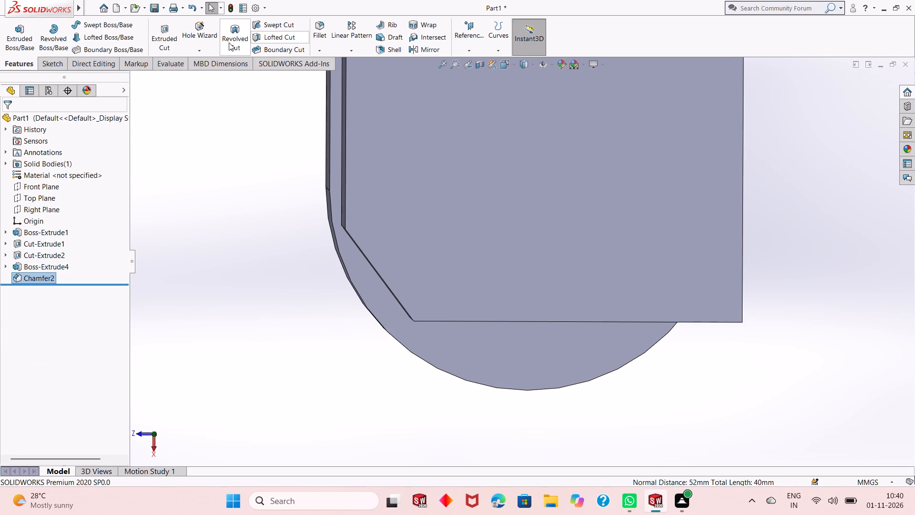
Chamfer the rear vertical edge of the upper arm's free end asymmetrically, with distance 1 at 12 mm and distance 2 at 9 mm.
{"action": "left_click", "coordinate": [325, 51]}
{"action": "left_click", "coordinate": [325, 72]}
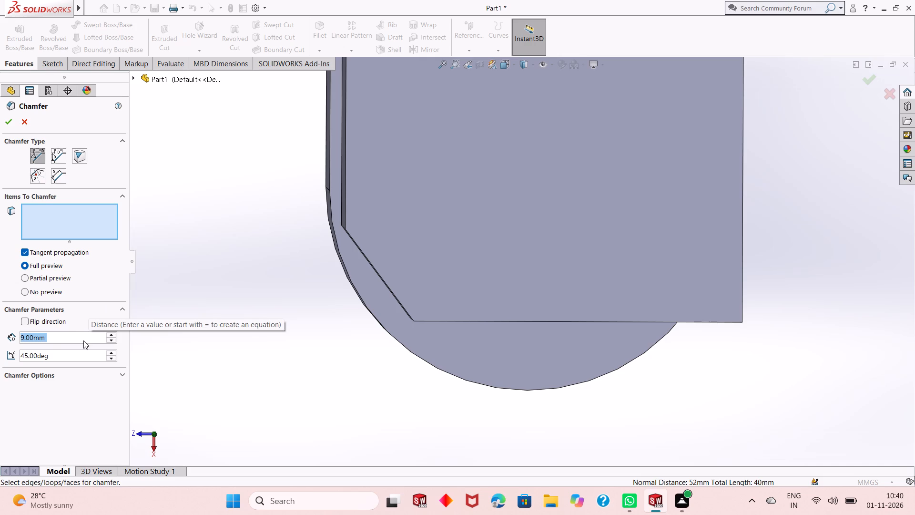
{"action": "left_click", "coordinate": [61, 157]}
{"action": "triple_click", "coordinate": [48, 337]}
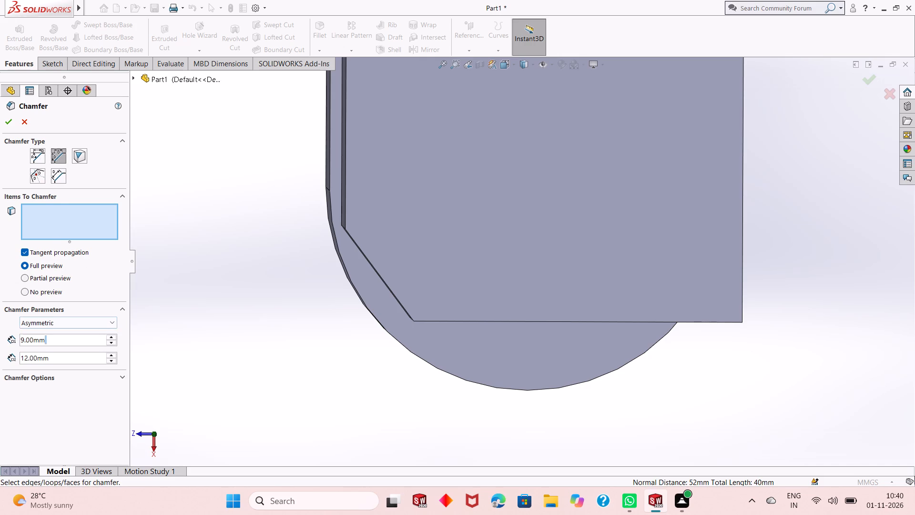
{"action": "left_click", "coordinate": [48, 337]}
{"action": "type", "text": "12"}
{"action": "key", "text": "Return"}
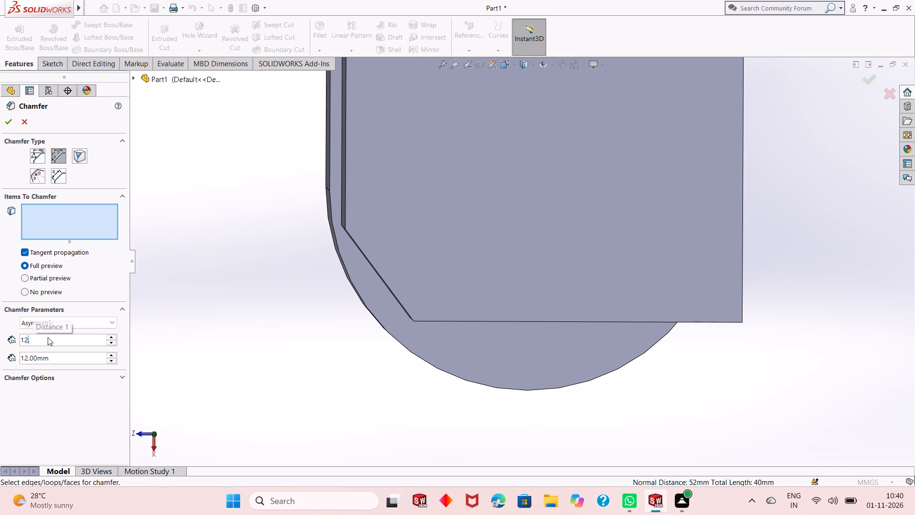
{"action": "double_click", "coordinate": [66, 359]}
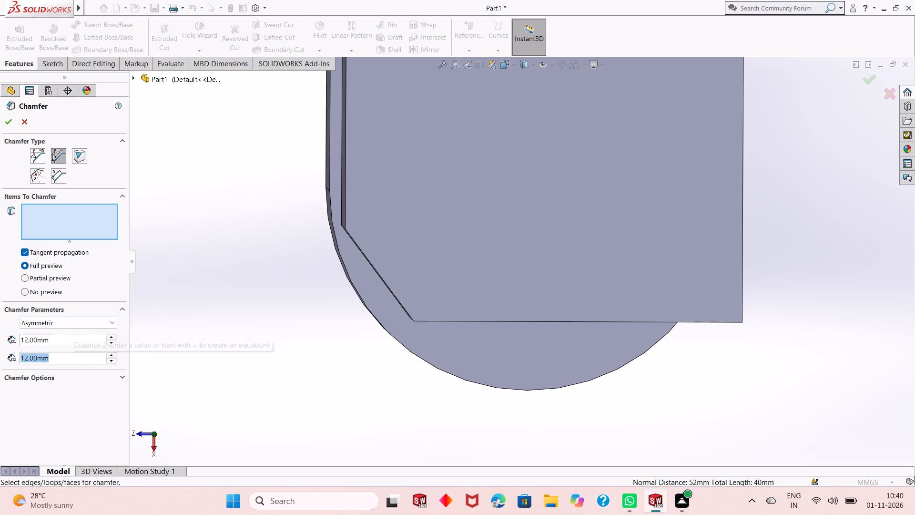
{"action": "key", "text": "9"}
{"action": "key", "text": "Return"}
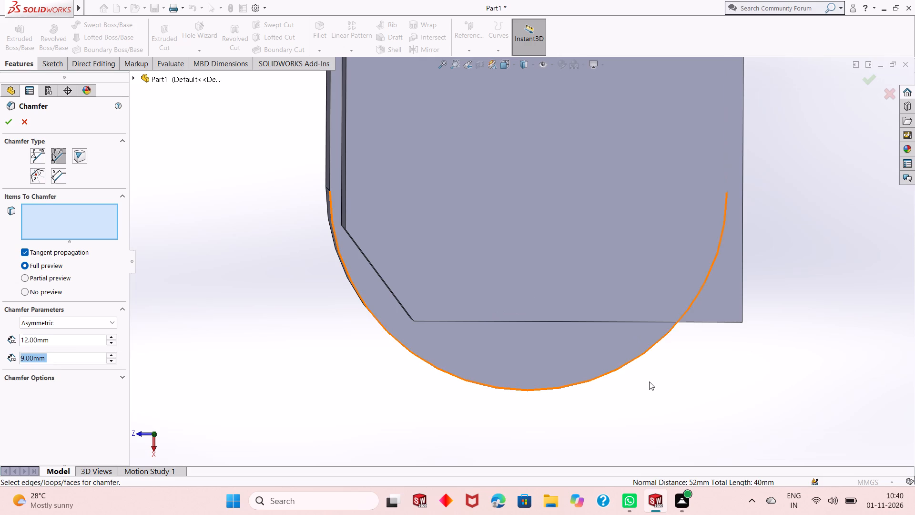
{"action": "middle_click_drag", "start_coordinate": [647, 379], "coordinate": [643, 368]}
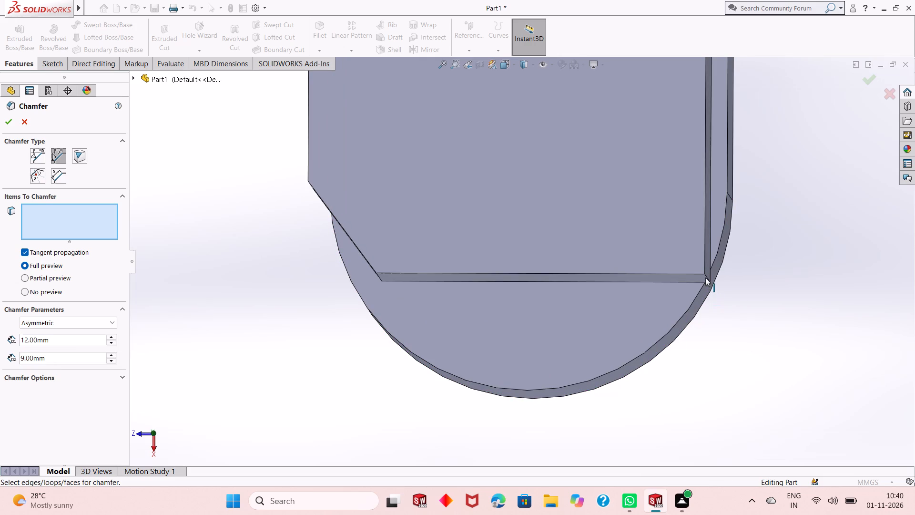
{"action": "left_click", "coordinate": [706, 276]}
{"action": "middle_click_drag", "start_coordinate": [613, 304], "coordinate": [623, 316]}
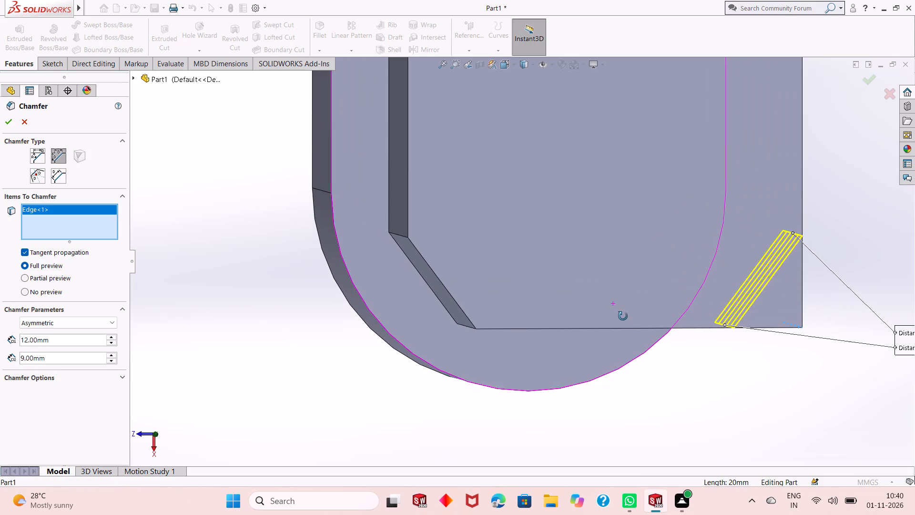
{"action": "middle_click_drag", "start_coordinate": [623, 316], "coordinate": [617, 319]}
{"action": "middle_click", "coordinate": [617, 320]}
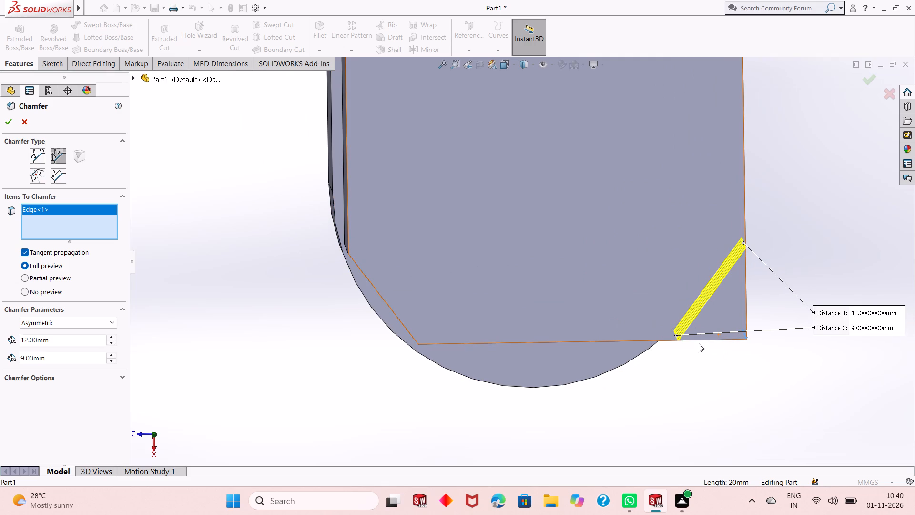
{"action": "left_click", "coordinate": [4, 120]}
{"action": "left_click", "coordinate": [209, 247]}
Examine the chamfered upper arm and rounded lower arm from the free end, the front and above.
{"action": "scroll", "coordinate": [519, 353], "scroll_direction": "up", "scroll_amount": 3}
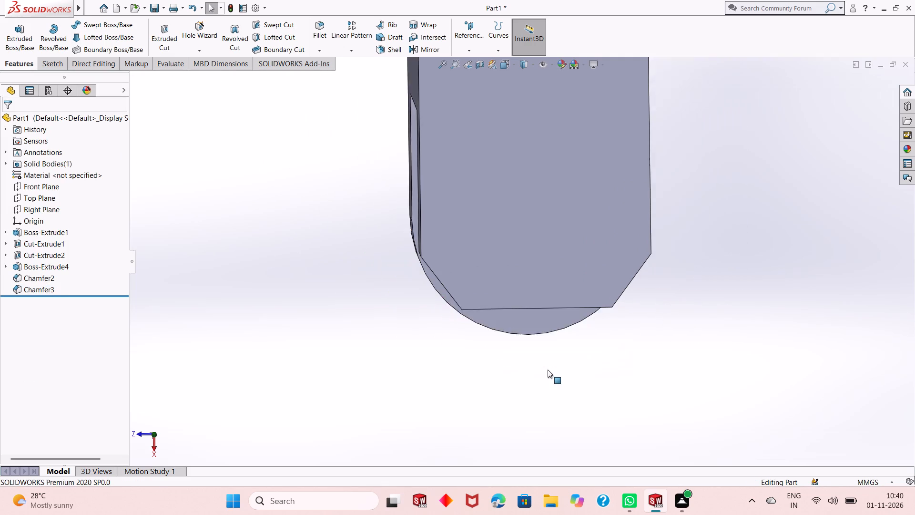
{"action": "scroll", "coordinate": [548, 370], "scroll_direction": "up", "scroll_amount": 1}
{"action": "middle_click_drag", "start_coordinate": [579, 336], "coordinate": [585, 204]}
{"action": "scroll", "coordinate": [585, 171], "scroll_direction": "up", "scroll_amount": 2}
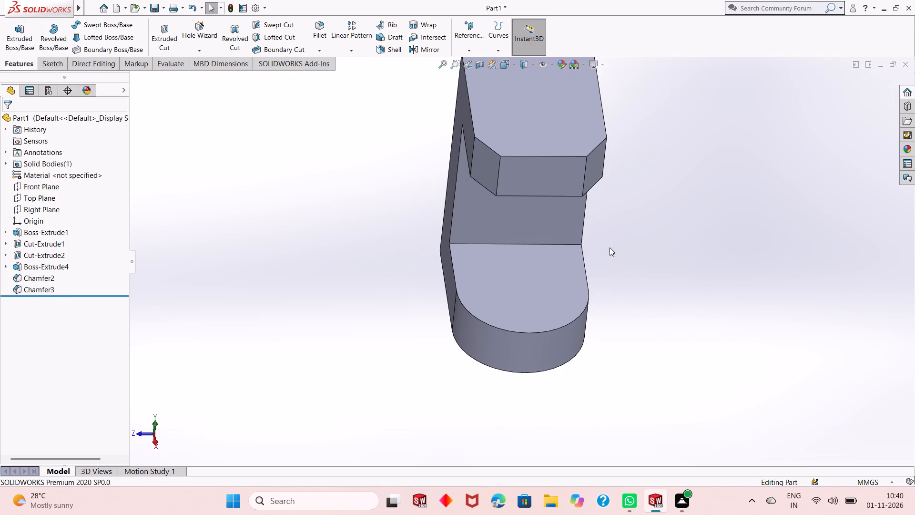
{"action": "middle_click_drag", "start_coordinate": [610, 247], "coordinate": [689, 288]}
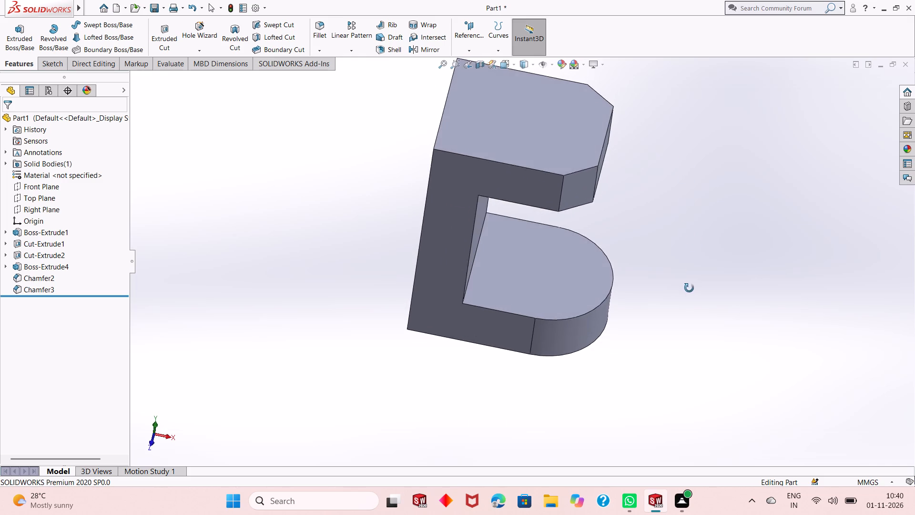
{"action": "middle_click_drag", "start_coordinate": [689, 288], "coordinate": [687, 316]}
{"action": "scroll", "coordinate": [687, 316], "scroll_direction": "up", "scroll_amount": 1}
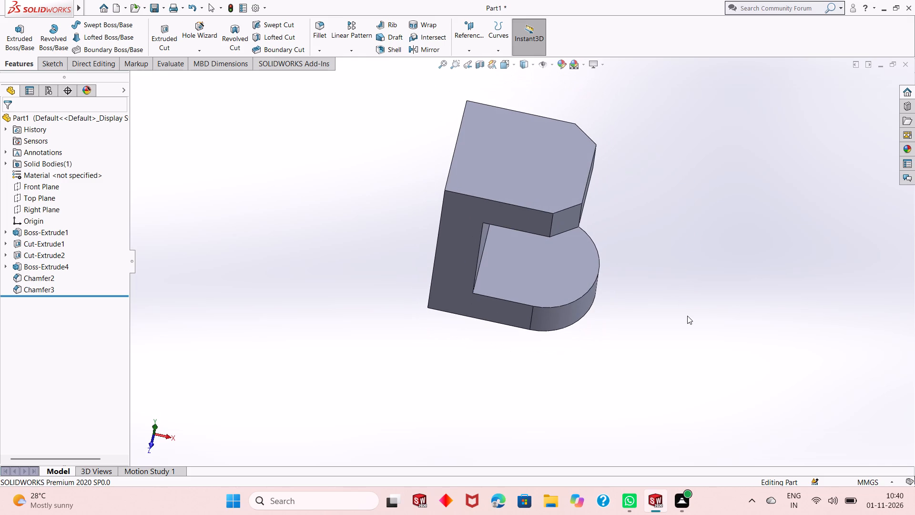
{"action": "scroll", "coordinate": [570, 286], "scroll_direction": "up", "scroll_amount": 1}
{"action": "scroll", "coordinate": [539, 193], "scroll_direction": "down", "scroll_amount": 3}
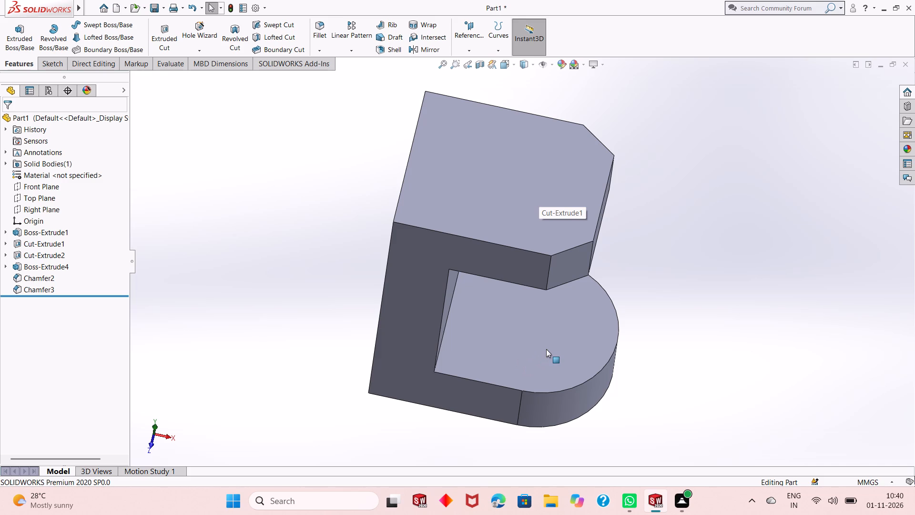
{"action": "scroll", "coordinate": [547, 348], "scroll_direction": "up", "scroll_amount": 2}
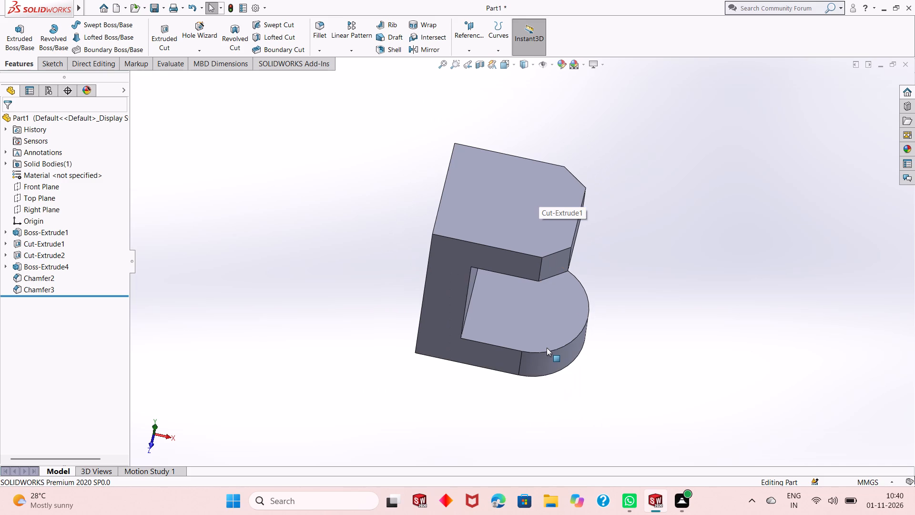
Open a new sketch on the underside of the rounded lower arm and view it face-on.
{"action": "middle_click_drag", "start_coordinate": [543, 393], "coordinate": [559, 176]}
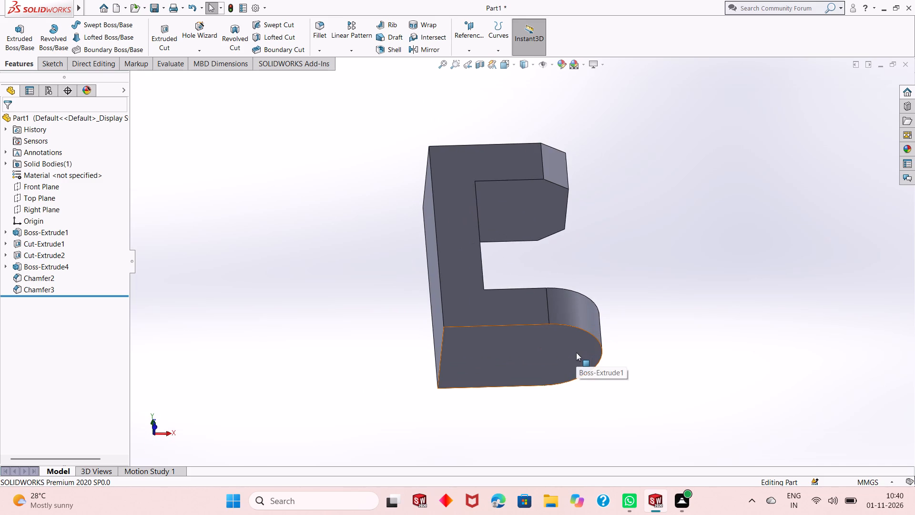
{"action": "left_click", "coordinate": [576, 352]}
{"action": "left_click", "coordinate": [617, 324]}
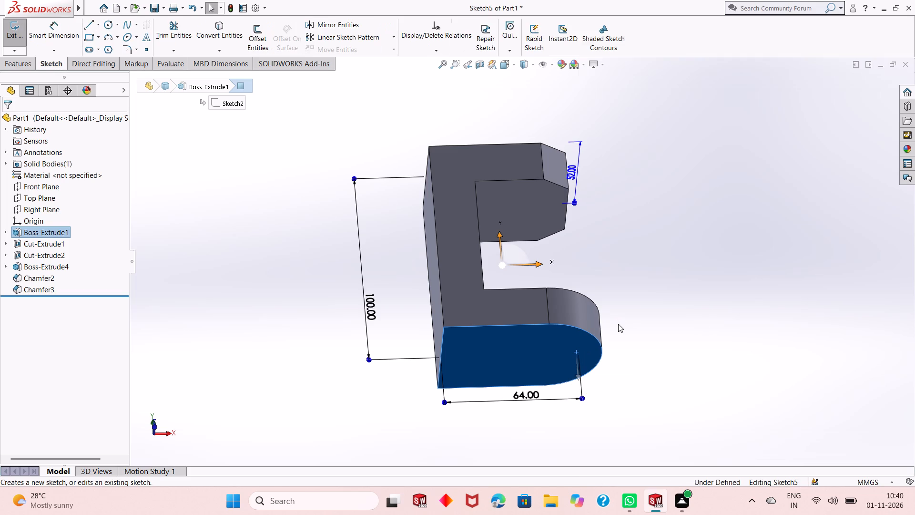
{"action": "key", "text": "ctrl+8"}
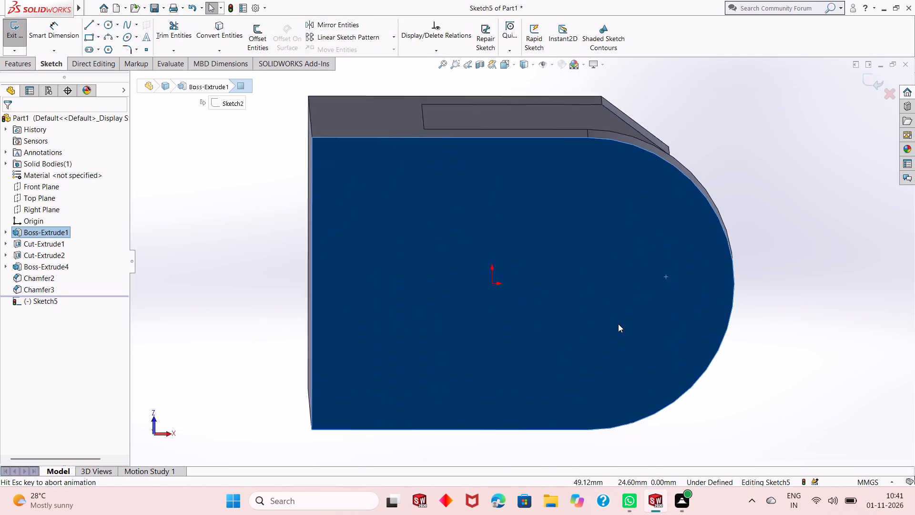
{"action": "scroll", "coordinate": [618, 324], "scroll_direction": "up", "scroll_amount": 5}
{"action": "left_click", "coordinate": [641, 203]}
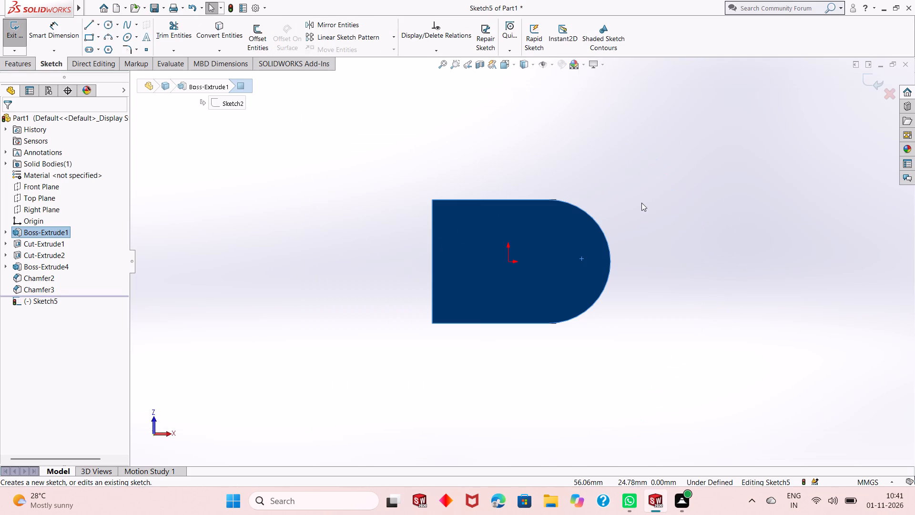
Sketch a circle about 37 mm in diameter, centred on the centre of the lower arm's rounded end.
{"action": "left_click", "coordinate": [107, 26]}
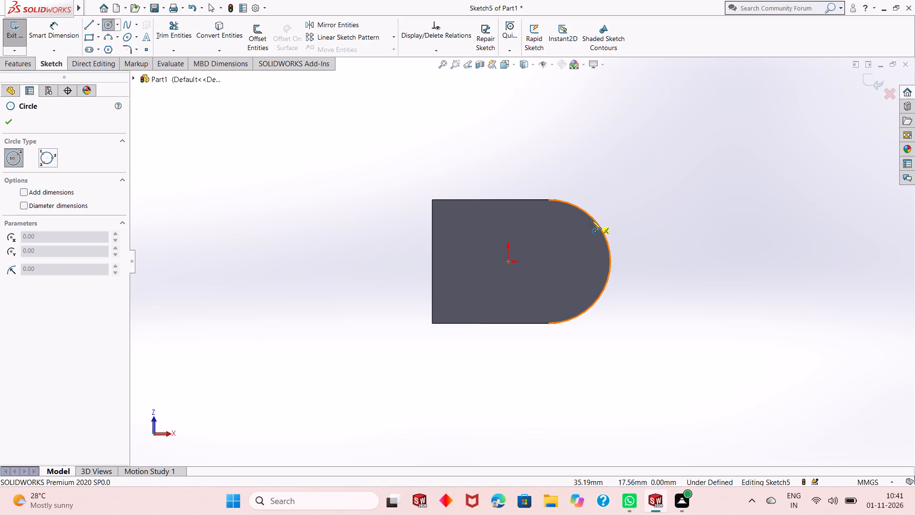
{"action": "scroll", "coordinate": [548, 203], "scroll_direction": "down", "scroll_amount": 3}
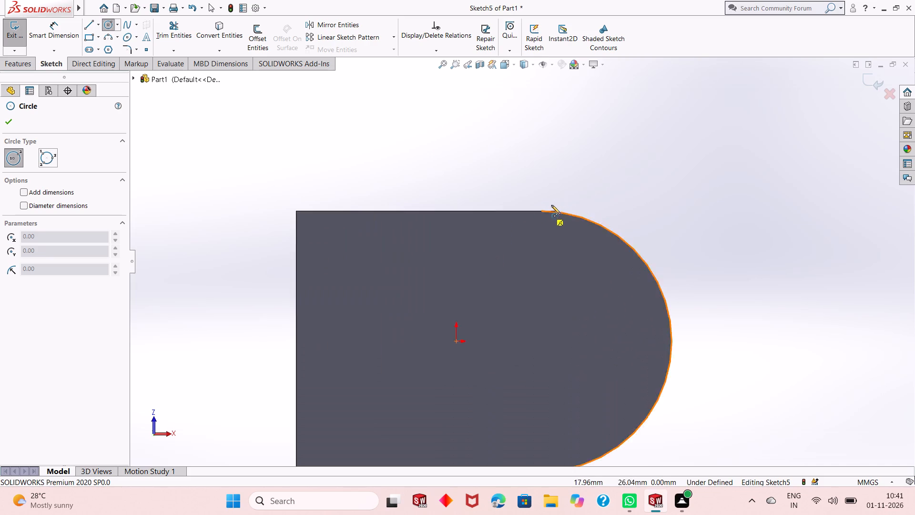
{"action": "scroll", "coordinate": [551, 205], "scroll_direction": "down", "scroll_amount": 4}
{"action": "middle_click_drag", "start_coordinate": [578, 180], "coordinate": [586, 198]}
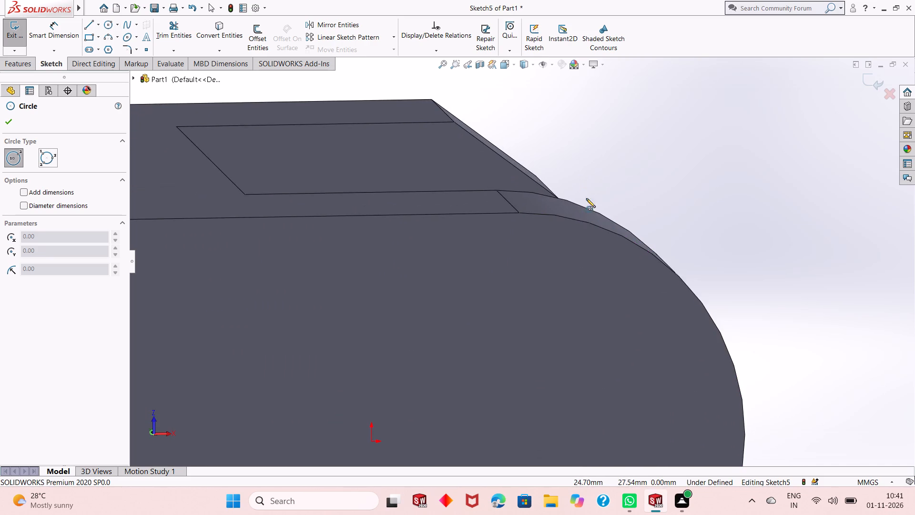
{"action": "scroll", "coordinate": [541, 226], "scroll_direction": "down", "scroll_amount": 4}
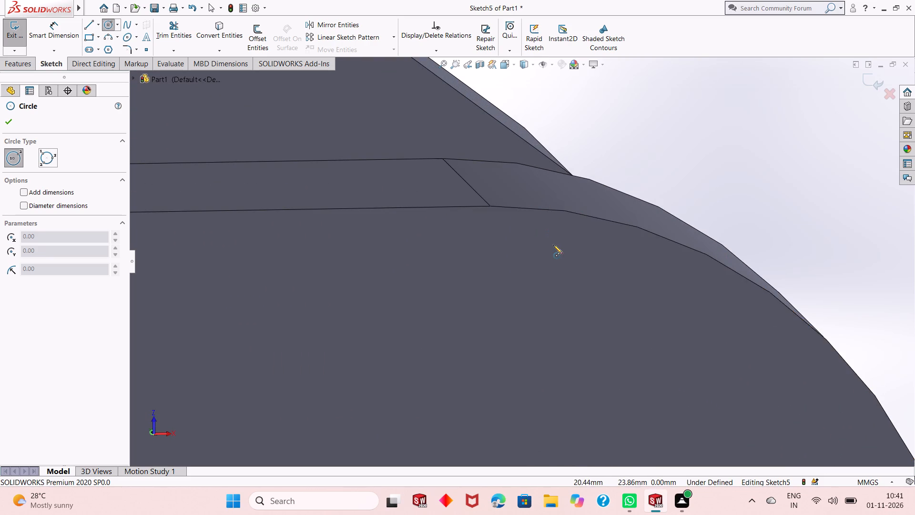
{"action": "middle_click_drag", "start_coordinate": [553, 245], "coordinate": [553, 226]}
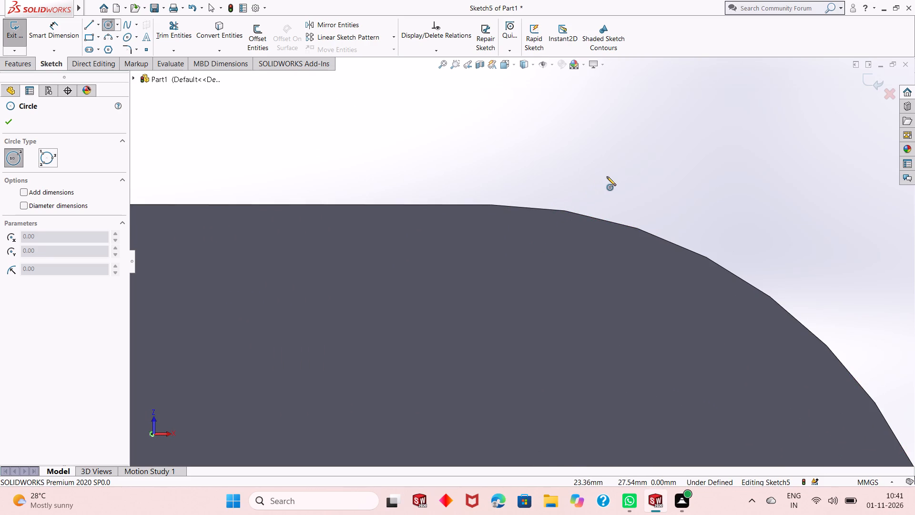
{"action": "key", "text": "ctrl+8"}
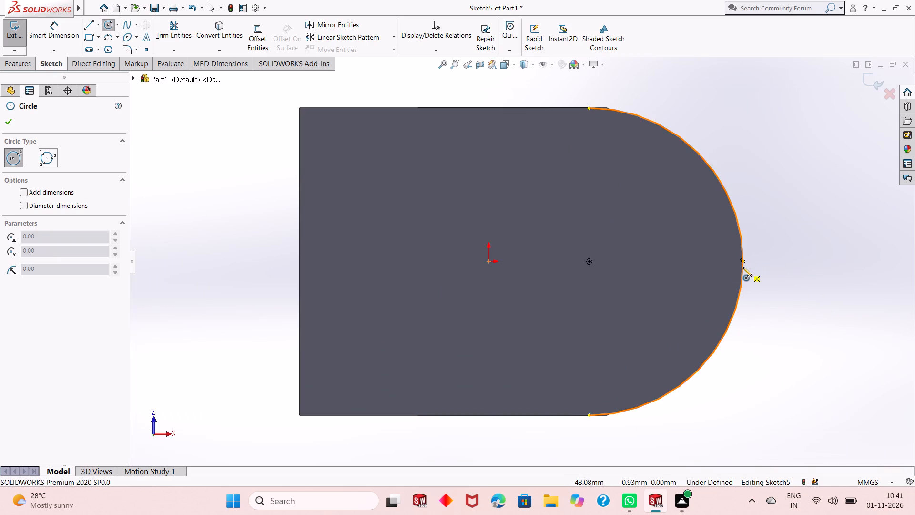
{"action": "left_click", "coordinate": [589, 261]}
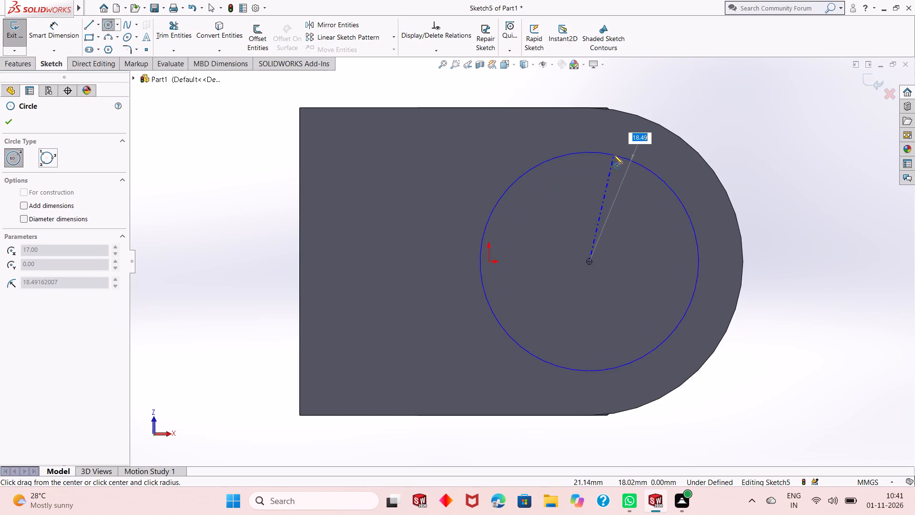
{"action": "left_click", "coordinate": [614, 155]}
{"action": "right_click", "coordinate": [805, 89]}
{"action": "left_click", "coordinate": [818, 101]}
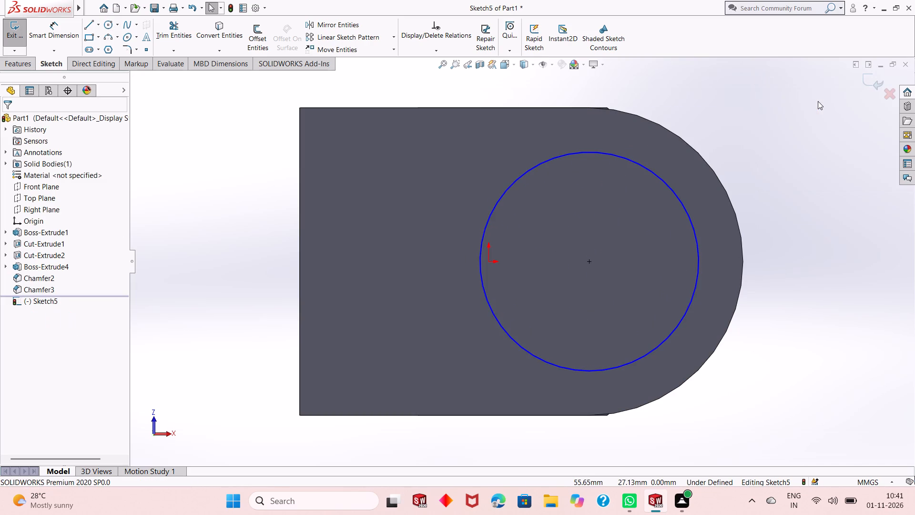
Dimension the circle with a diameter of 43 mm.
{"action": "left_click", "coordinate": [52, 46]}
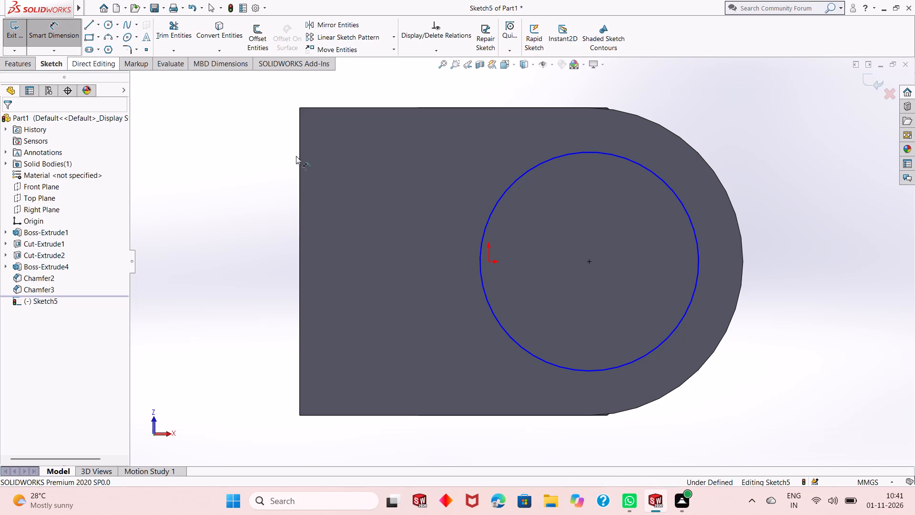
{"action": "left_click", "coordinate": [658, 347]}
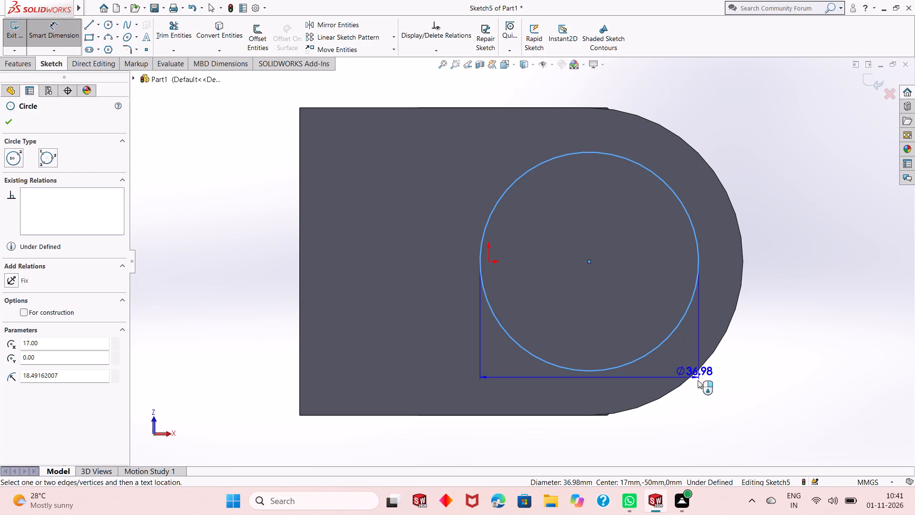
{"action": "left_click", "coordinate": [758, 428]}
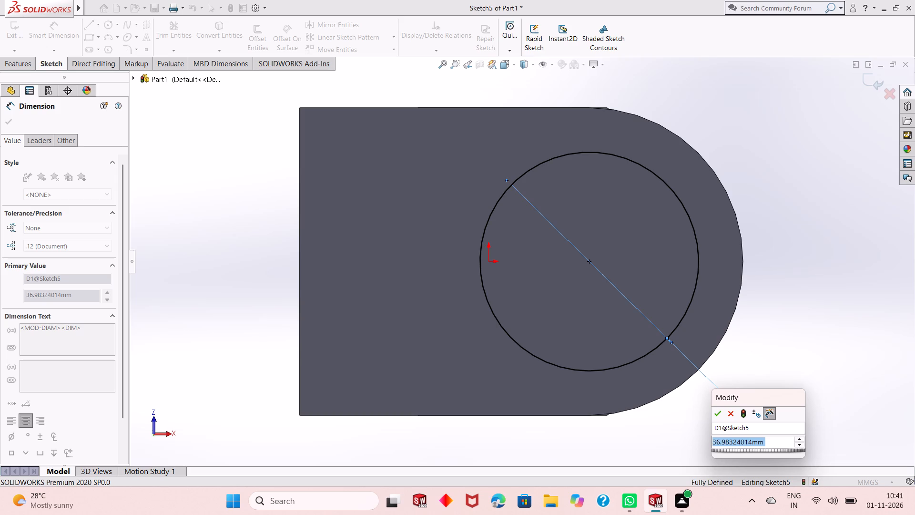
{"action": "key", "text": "4"}
{"action": "key", "text": "3"}
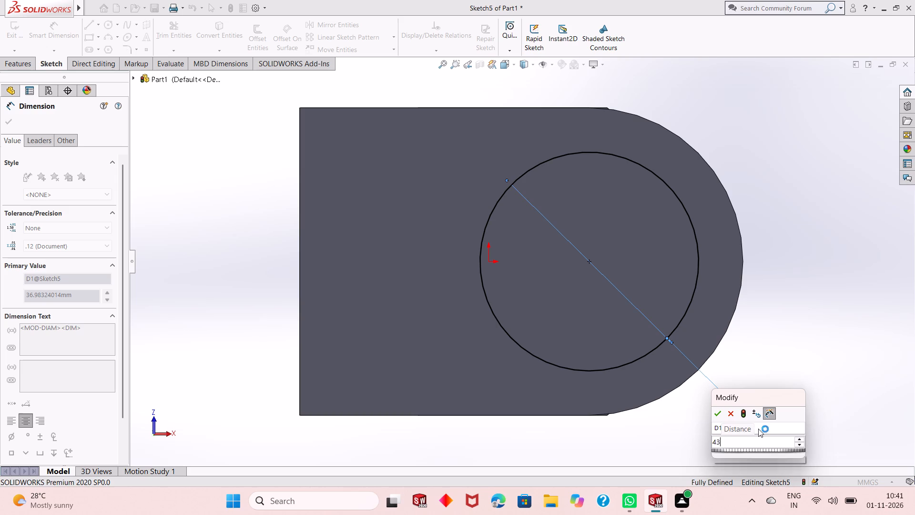
{"action": "key", "text": "Return"}
{"action": "scroll", "coordinate": [758, 429], "scroll_direction": "down", "scroll_amount": 1}
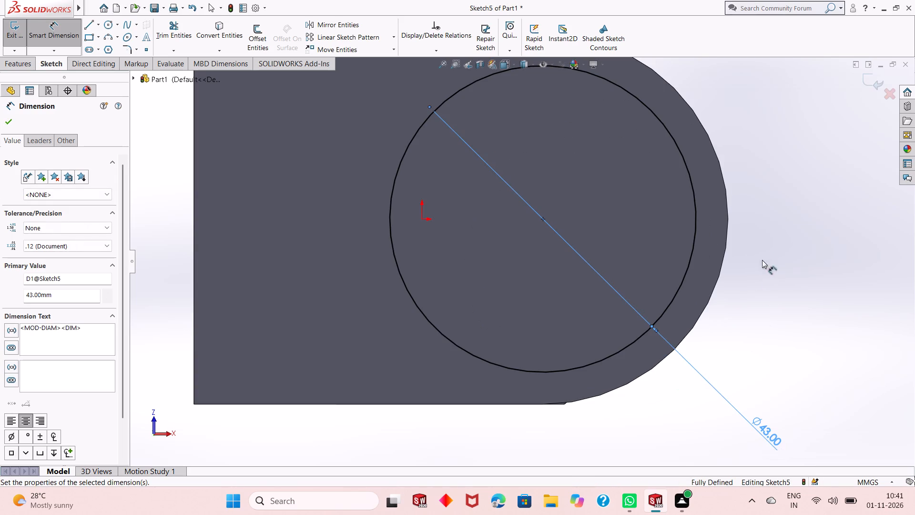
{"action": "right_click", "coordinate": [747, 129]}
{"action": "left_click", "coordinate": [855, 156]}
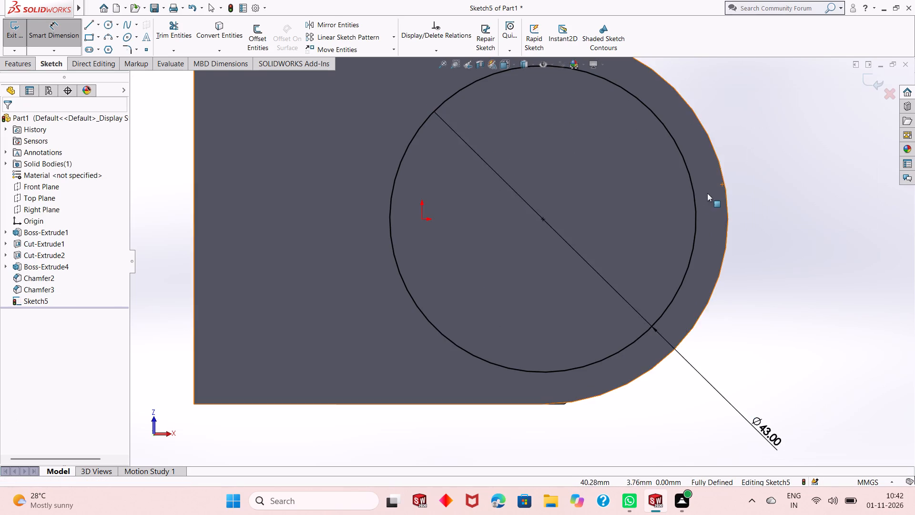
Extrude-cut the 43 mm circle blind to a depth of 20 mm through the rounded lower arm.
{"action": "scroll", "coordinate": [686, 201], "scroll_direction": "up", "scroll_amount": 3}
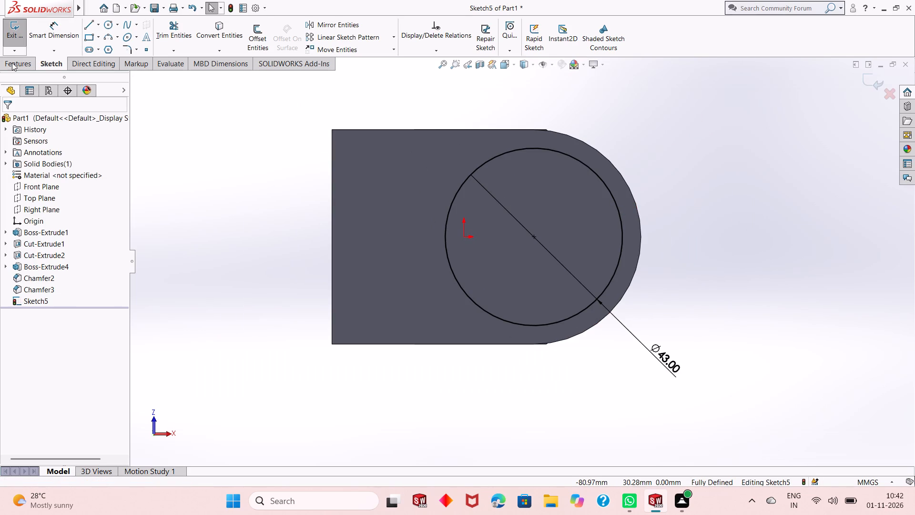
{"action": "left_click", "coordinate": [12, 63]}
{"action": "left_click", "coordinate": [156, 40]}
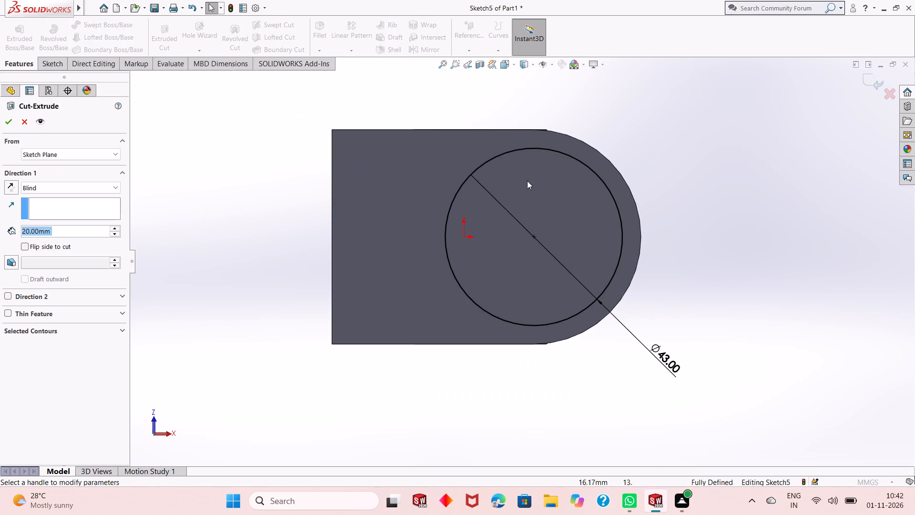
{"action": "middle_click_drag", "start_coordinate": [447, 156], "coordinate": [402, 265]}
{"action": "scroll", "coordinate": [402, 265], "scroll_direction": "up", "scroll_amount": 3}
{"action": "middle_click_drag", "start_coordinate": [417, 244], "coordinate": [413, 259]}
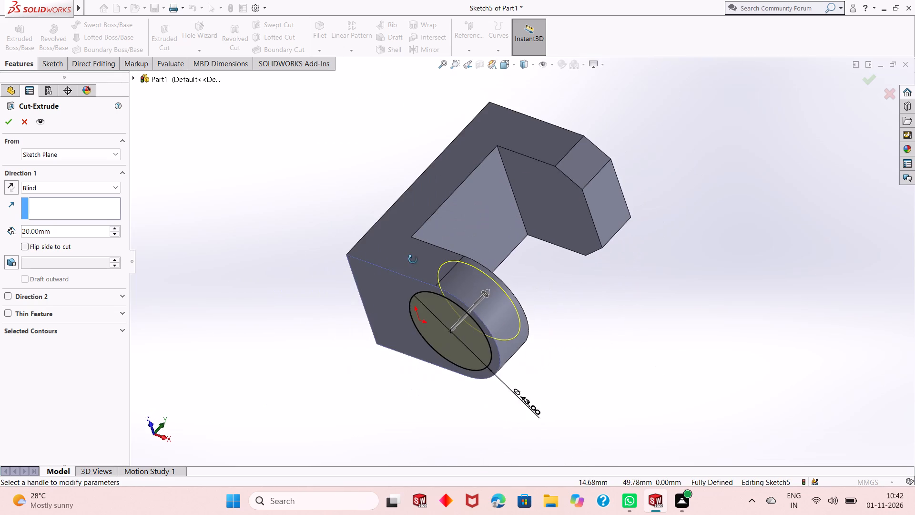
{"action": "middle_click_drag", "start_coordinate": [413, 259], "coordinate": [371, 319]}
{"action": "scroll", "coordinate": [377, 304], "scroll_direction": "up", "scroll_amount": 1}
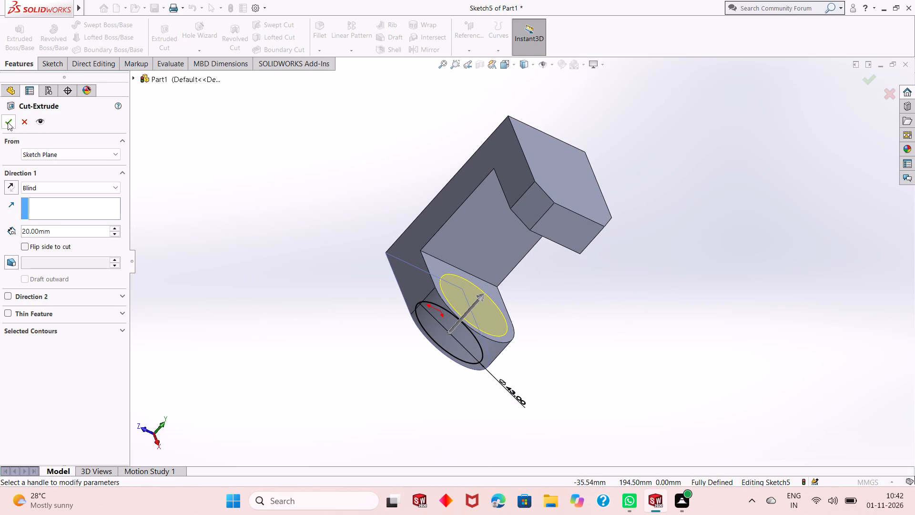
{"action": "left_click", "coordinate": [9, 122]}
{"action": "left_click", "coordinate": [381, 196]}
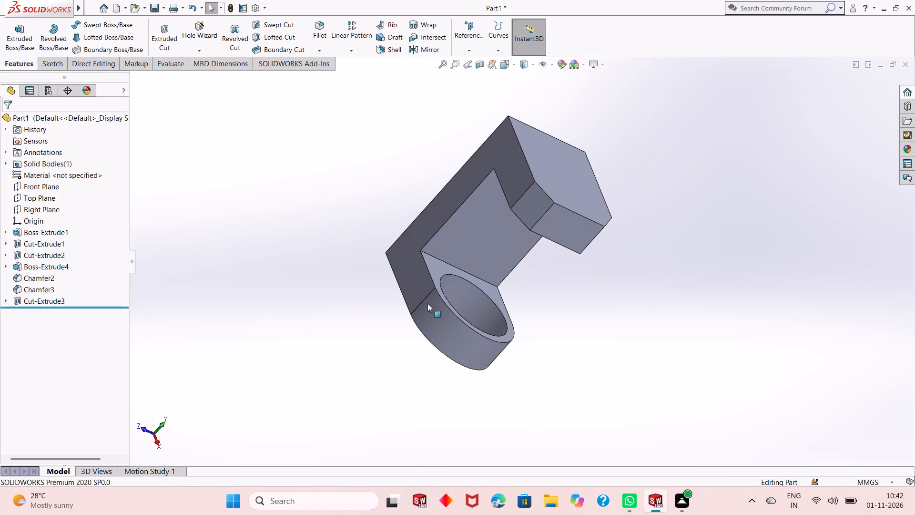
Examine the hole through the lower arm from below, from the open end and from the side.
{"action": "scroll", "coordinate": [462, 338], "scroll_direction": "down", "scroll_amount": 1}
{"action": "middle_click_drag", "start_coordinate": [462, 338], "coordinate": [563, 208]}
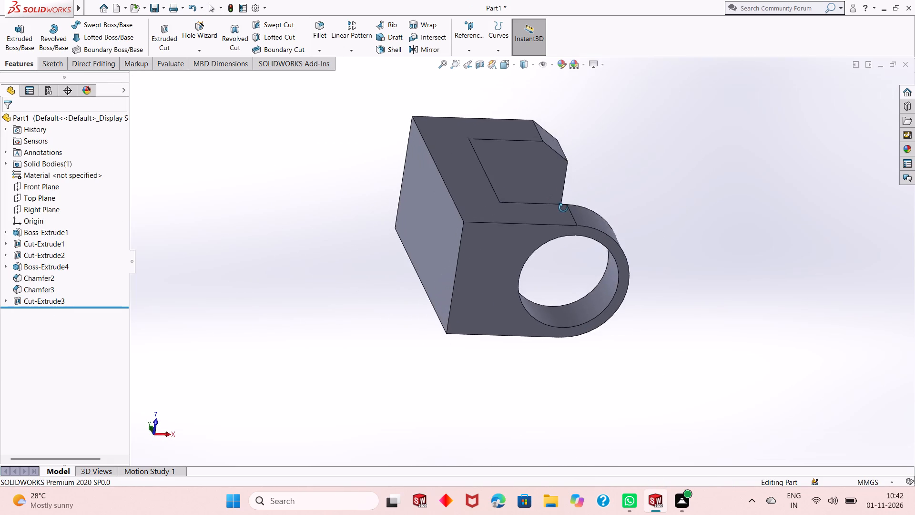
{"action": "middle_click_drag", "start_coordinate": [563, 208], "coordinate": [432, 268]}
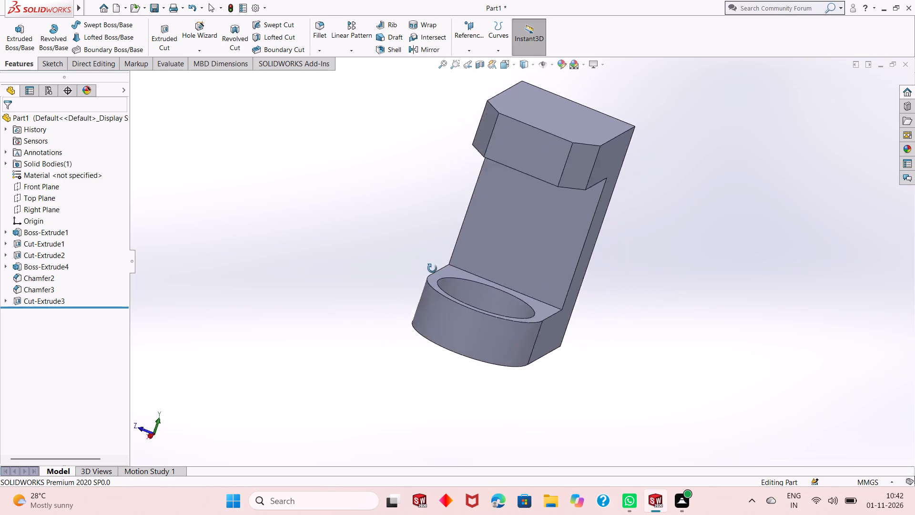
{"action": "middle_click_drag", "start_coordinate": [432, 268], "coordinate": [529, 310]}
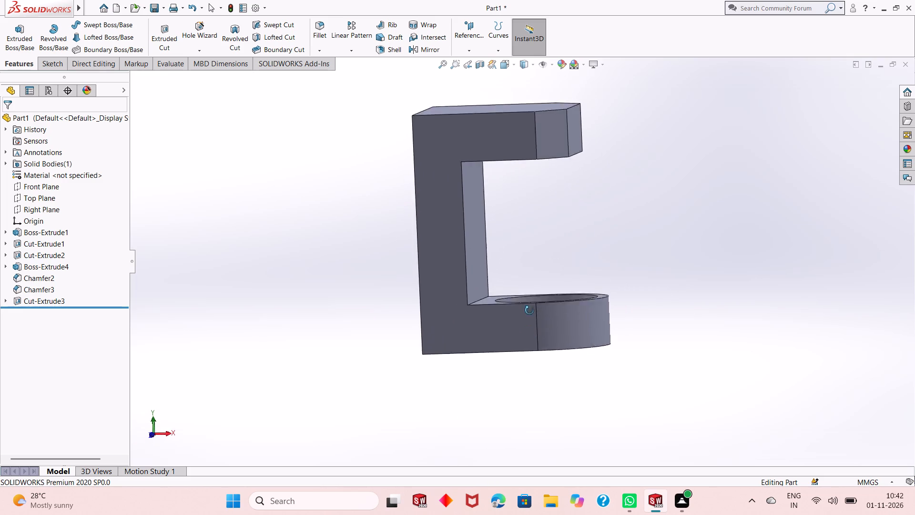
{"action": "middle_click_drag", "start_coordinate": [529, 310], "coordinate": [555, 352]}
{"action": "scroll", "coordinate": [579, 255], "scroll_direction": "down", "scroll_amount": 2}
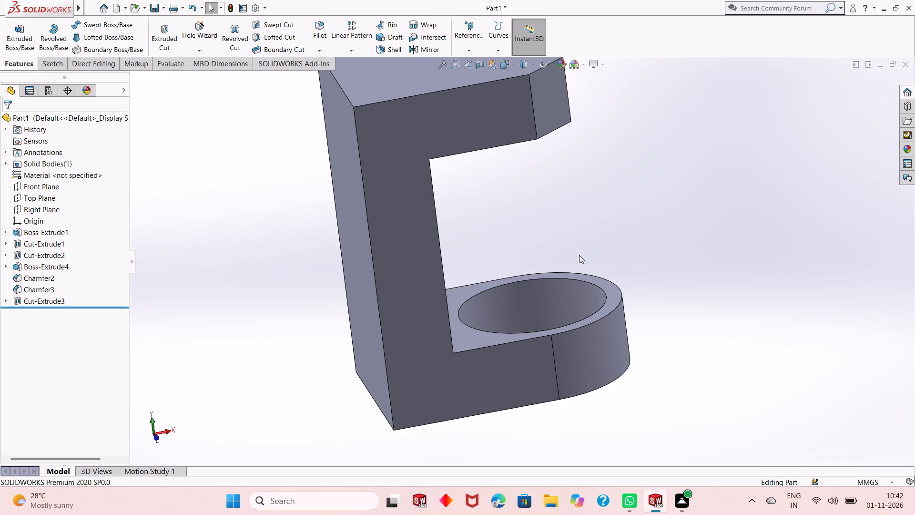
{"action": "scroll", "coordinate": [453, 269], "scroll_direction": "up", "scroll_amount": 2}
{"action": "middle_click_drag", "start_coordinate": [518, 239], "coordinate": [528, 214]}
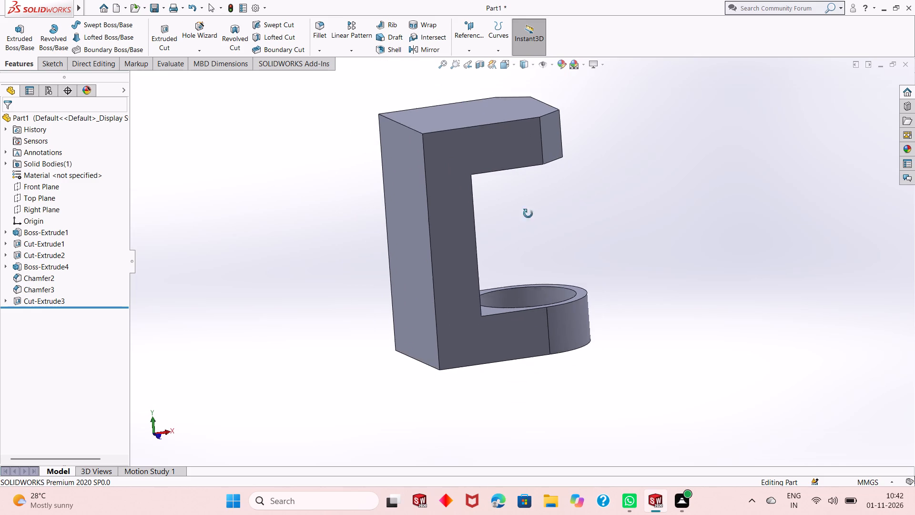
{"action": "middle_click_drag", "start_coordinate": [528, 214], "coordinate": [528, 225]}
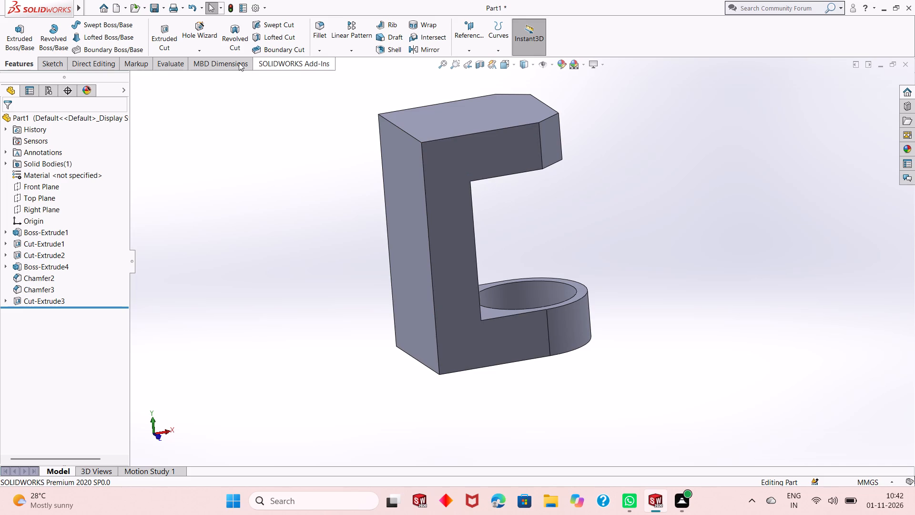
Fillet the top and bottom outer edges of the C-shape's back with a 20 mm symmetric radius.
{"action": "left_click", "coordinate": [319, 34]}
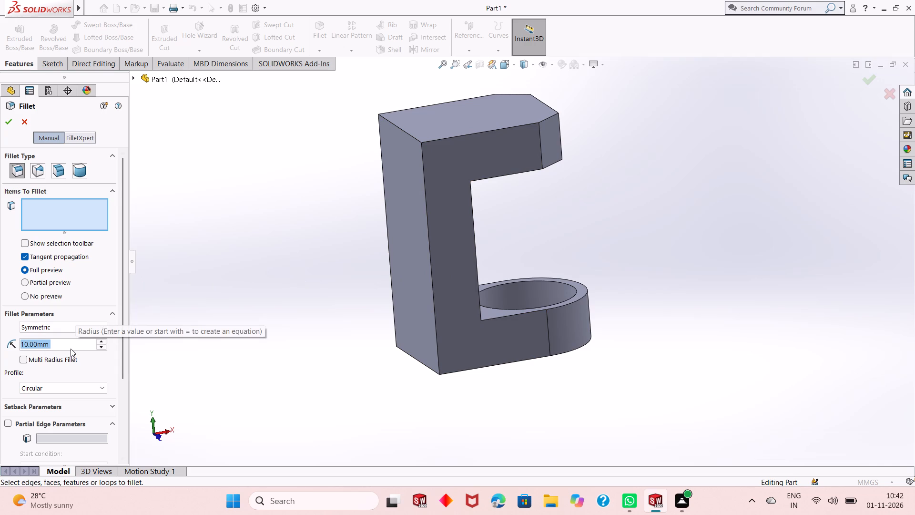
{"action": "type", "text": "20"}
{"action": "key", "text": "Return"}
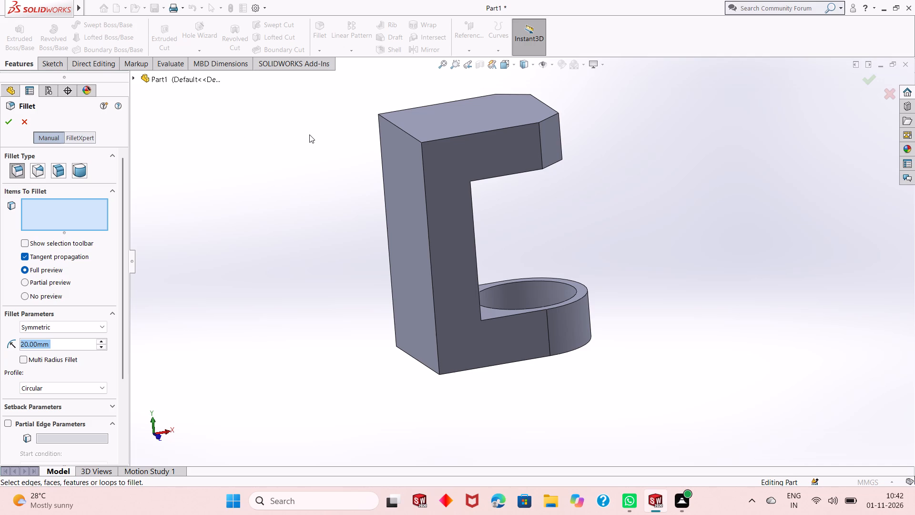
{"action": "left_click", "coordinate": [392, 124]}
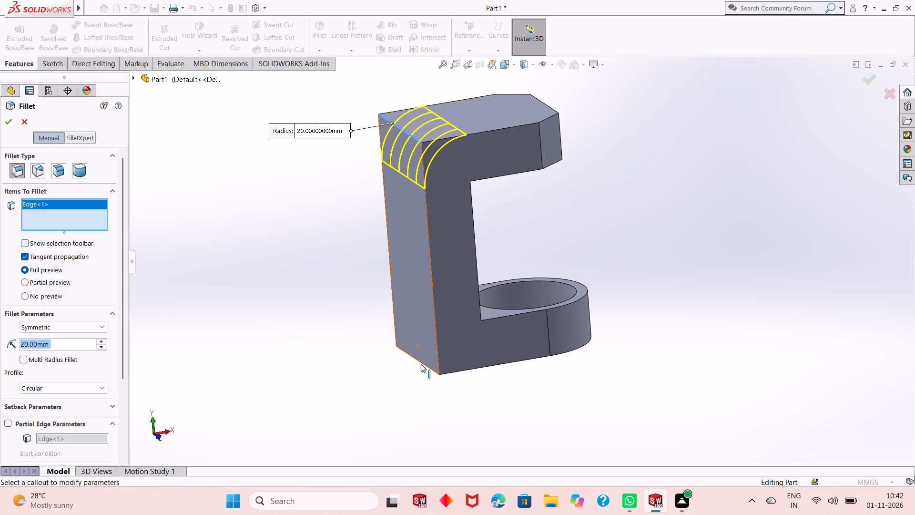
{"action": "left_click", "coordinate": [421, 364]}
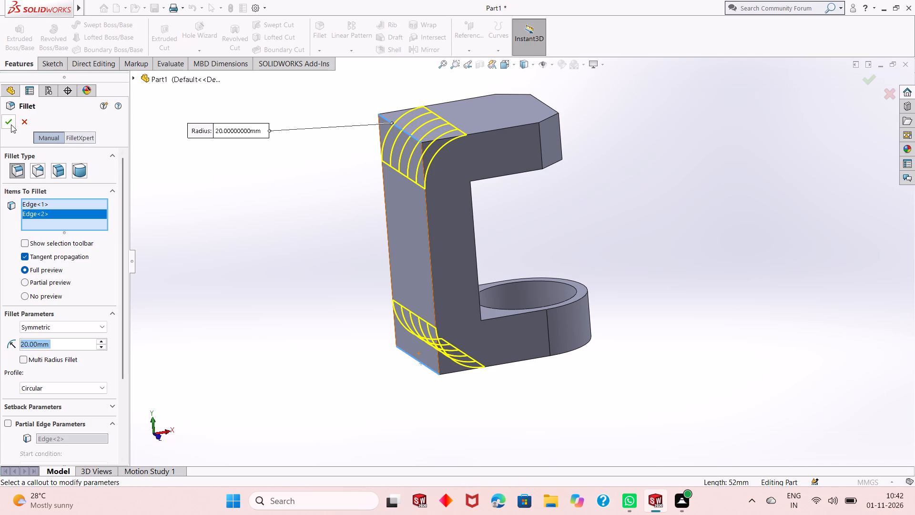
{"action": "left_click", "coordinate": [11, 124]}
{"action": "left_click", "coordinate": [330, 252]}
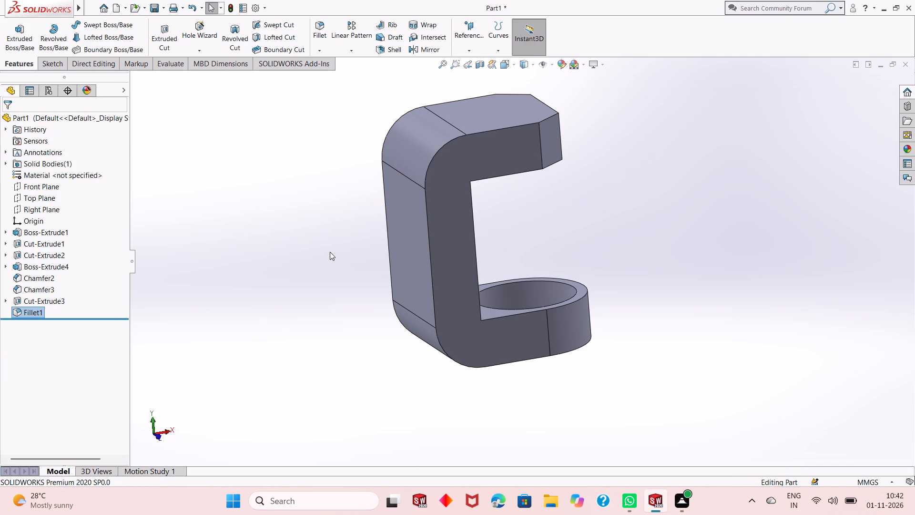
Examine the filleted back corners and both arms from below, the side and the back.
{"action": "middle_click_drag", "start_coordinate": [406, 363], "coordinate": [409, 218]}
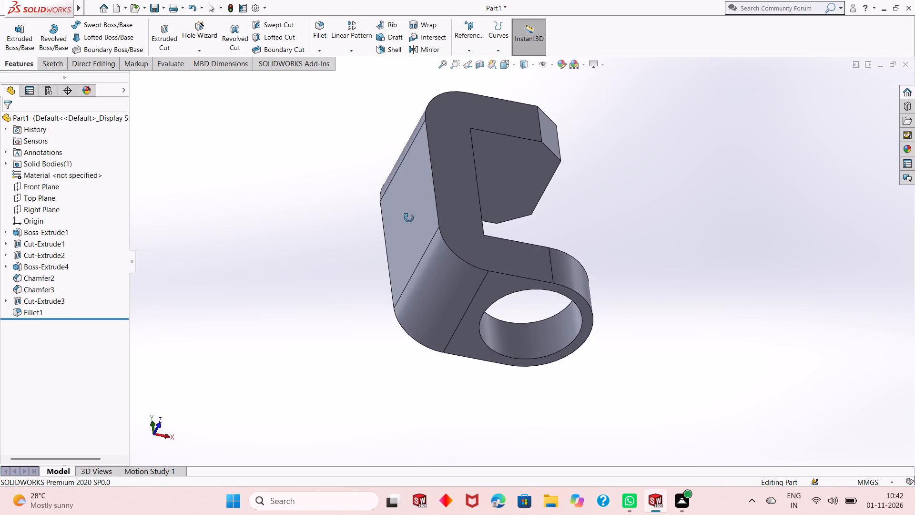
{"action": "middle_click_drag", "start_coordinate": [409, 218], "coordinate": [396, 276]}
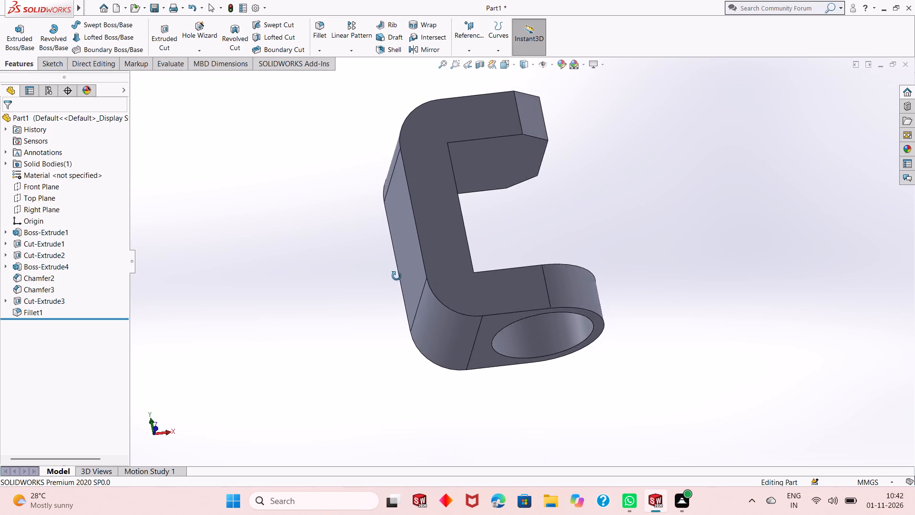
{"action": "middle_click_drag", "start_coordinate": [396, 276], "coordinate": [399, 367]}
{"action": "scroll", "coordinate": [399, 367], "scroll_direction": "up", "scroll_amount": 1}
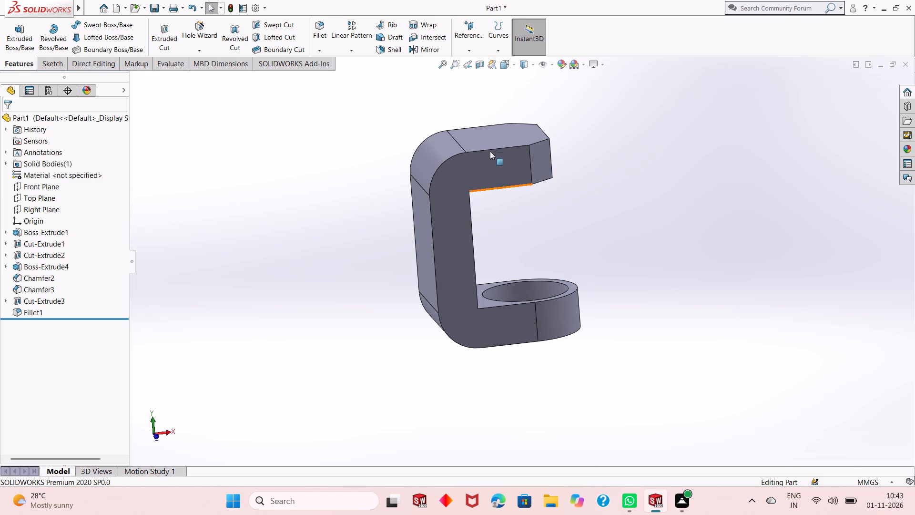
{"action": "scroll", "coordinate": [490, 140], "scroll_direction": "down", "scroll_amount": 3}
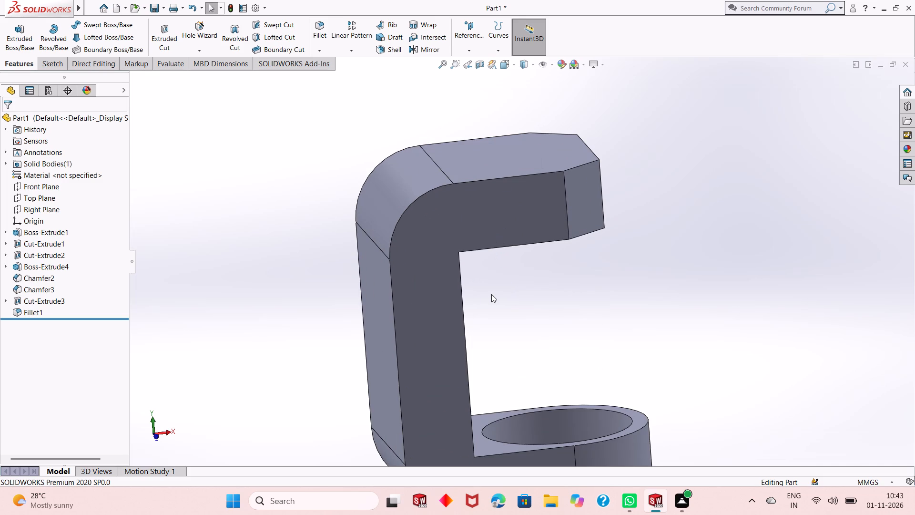
{"action": "scroll", "coordinate": [491, 294], "scroll_direction": "up", "scroll_amount": 2}
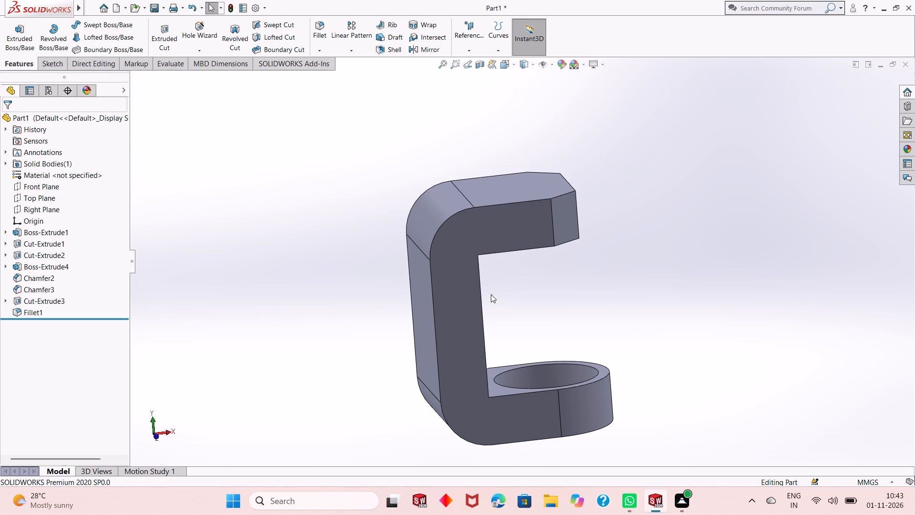
{"action": "middle_click_drag", "start_coordinate": [461, 207], "coordinate": [477, 193]}
{"action": "middle_click", "coordinate": [459, 256]}
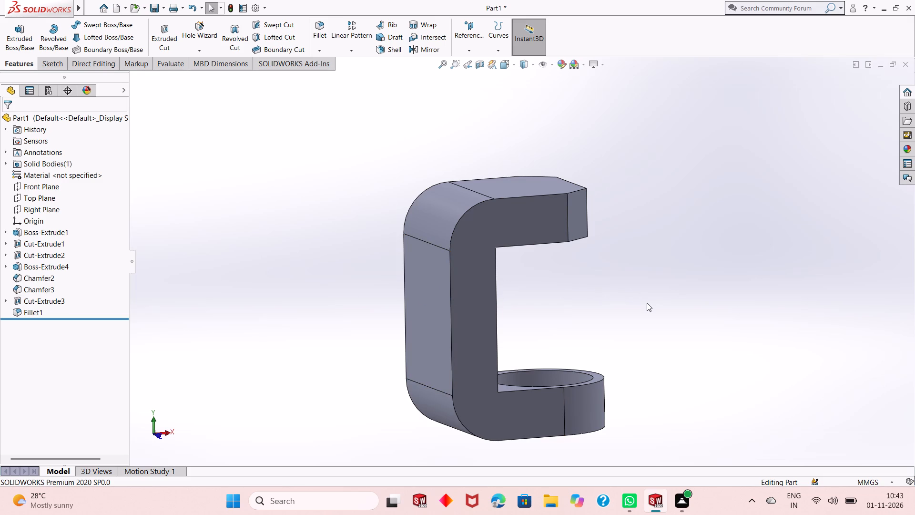
Open a new sketch on the flat back face between the two fillets and view it face-on.
{"action": "left_click", "coordinate": [435, 302]}
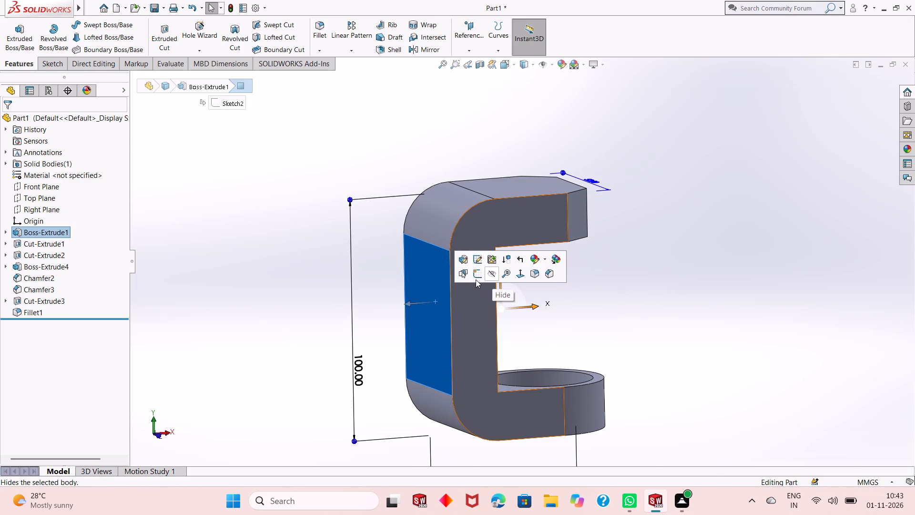
{"action": "left_click", "coordinate": [483, 272]}
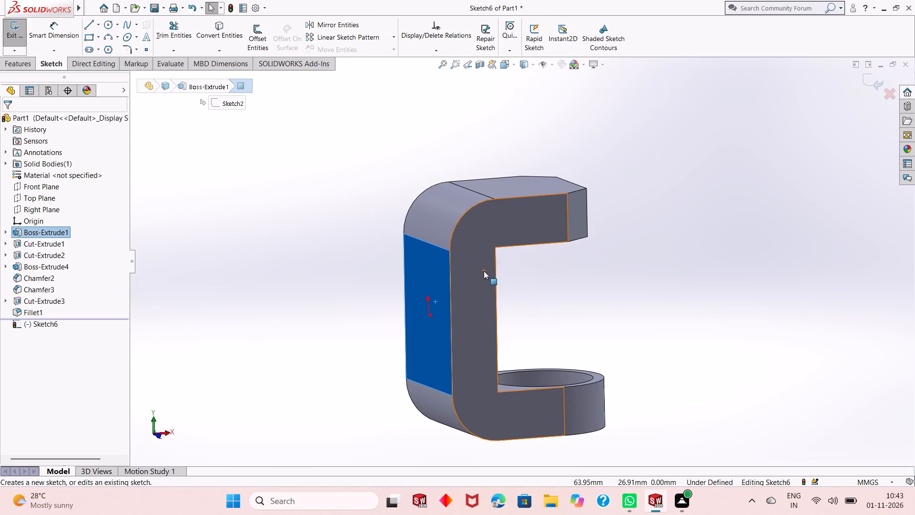
{"action": "key", "text": "ctrl+8"}
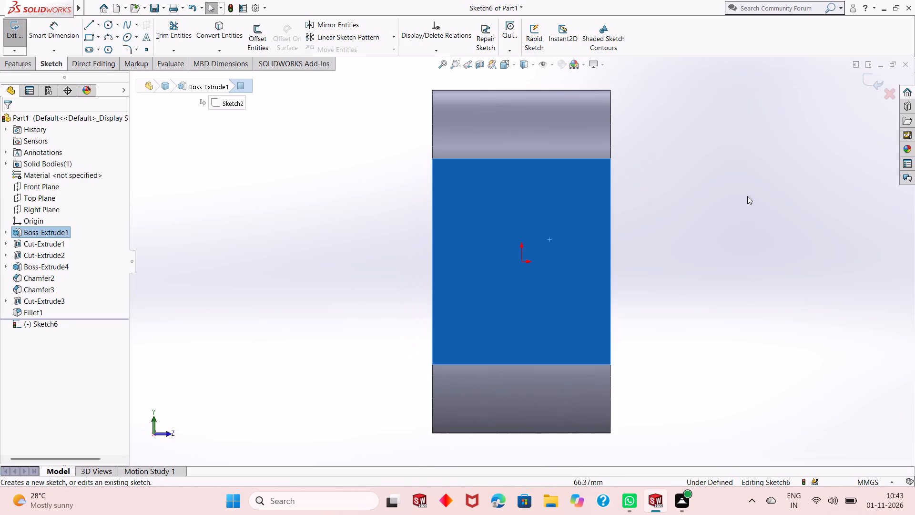
{"action": "left_click", "coordinate": [727, 188]}
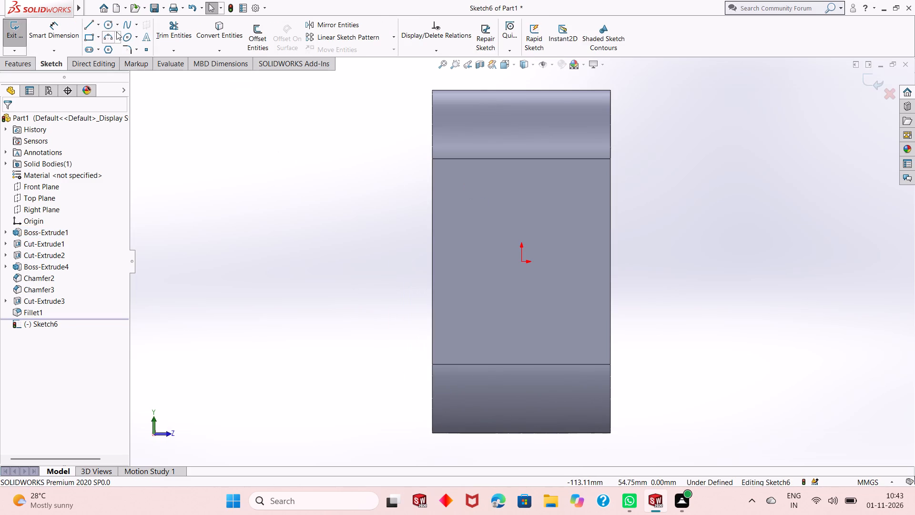
Sketch a circle about 45 mm in diameter on the back face, centred on the origin.
{"action": "left_click", "coordinate": [107, 26]}
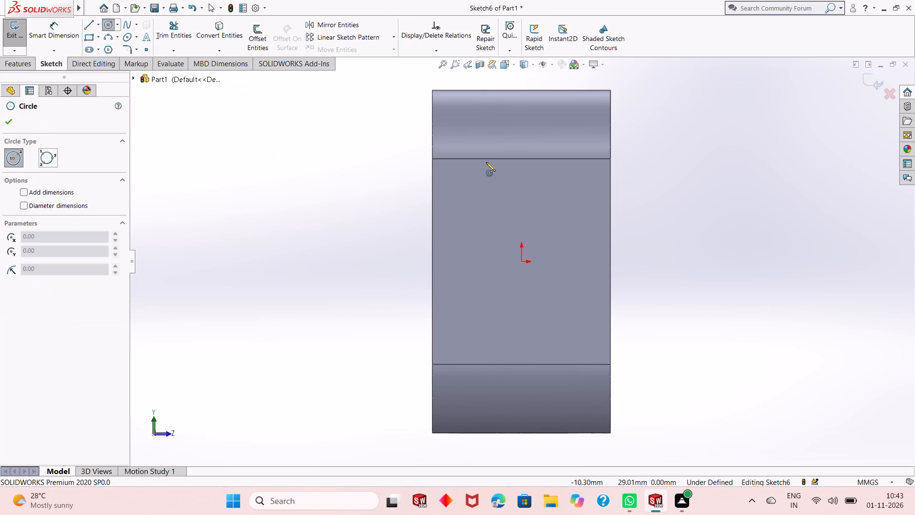
{"action": "left_click", "coordinate": [524, 260]}
{"action": "left_click", "coordinate": [573, 203]}
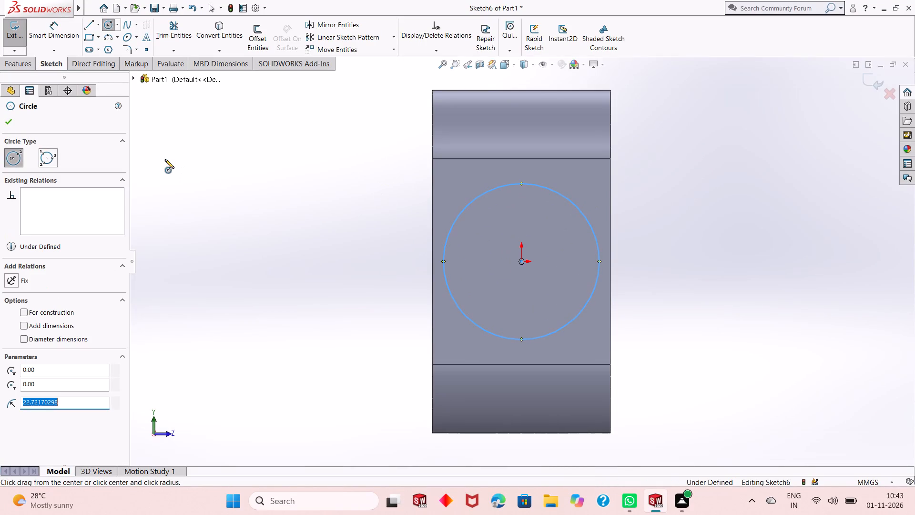
{"action": "right_click", "coordinate": [165, 159]}
{"action": "left_click", "coordinate": [181, 167]}
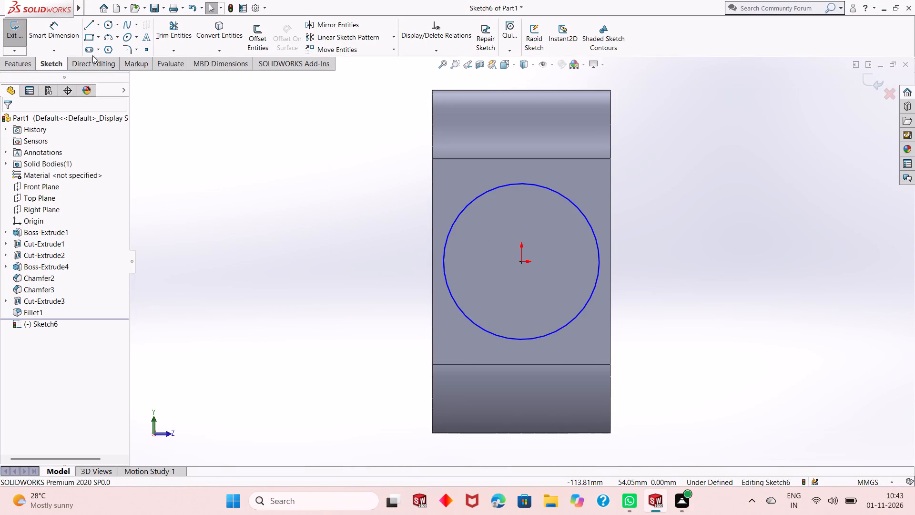
Dimension the back-face circle with a diameter of 43 mm.
{"action": "left_click", "coordinate": [62, 37]}
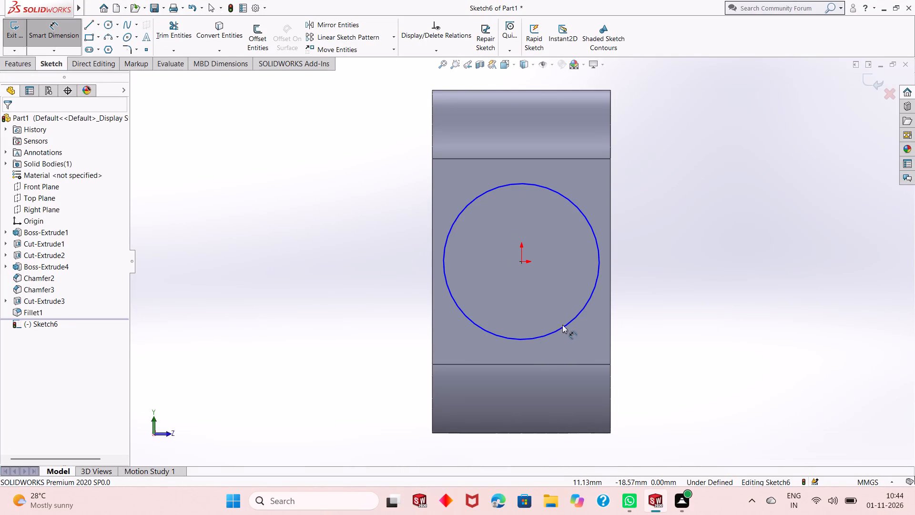
{"action": "left_click", "coordinate": [563, 326]}
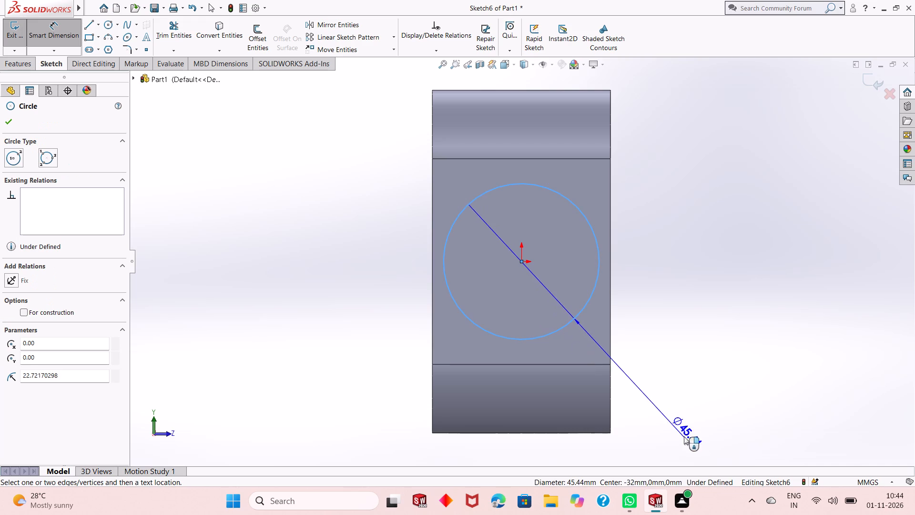
{"action": "left_click", "coordinate": [686, 394]}
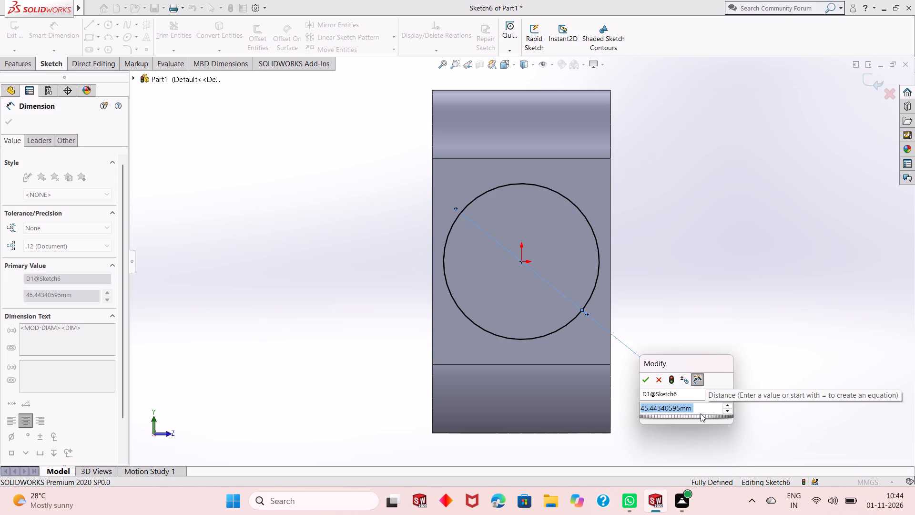
{"action": "key", "text": "4"}
{"action": "key", "text": "3"}
{"action": "key", "text": "Return"}
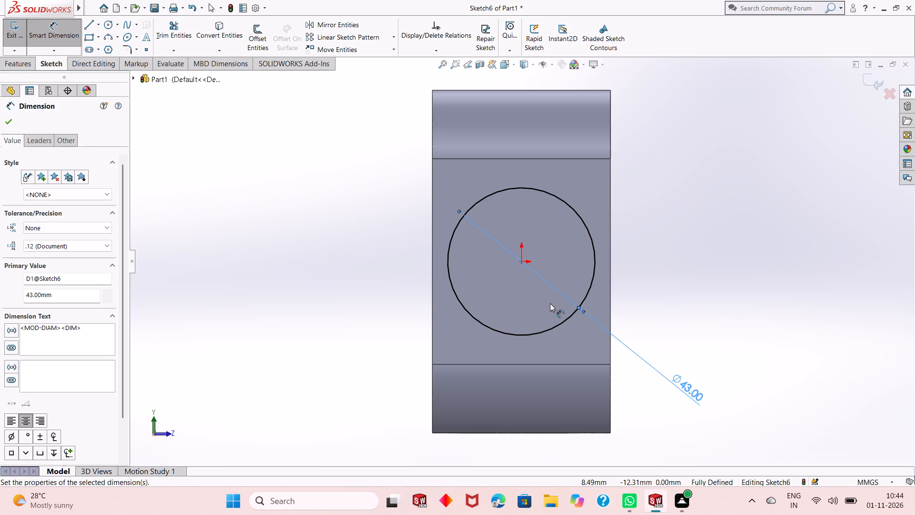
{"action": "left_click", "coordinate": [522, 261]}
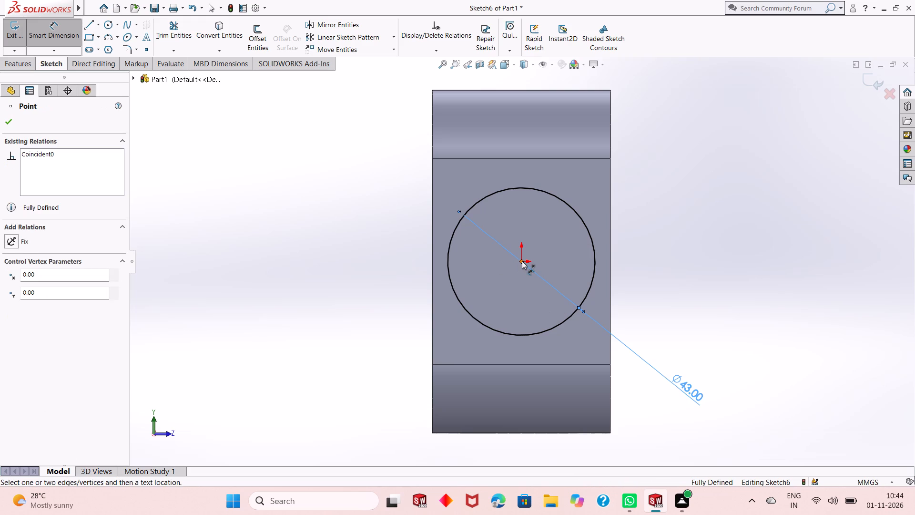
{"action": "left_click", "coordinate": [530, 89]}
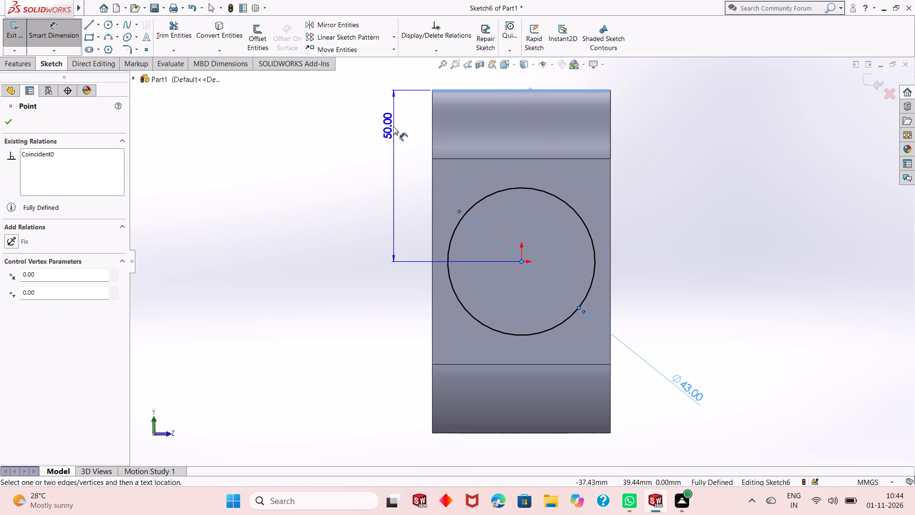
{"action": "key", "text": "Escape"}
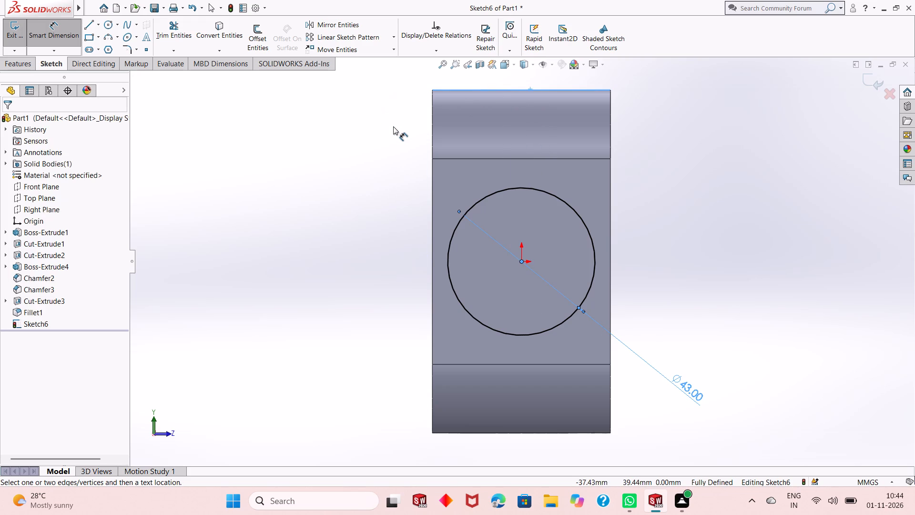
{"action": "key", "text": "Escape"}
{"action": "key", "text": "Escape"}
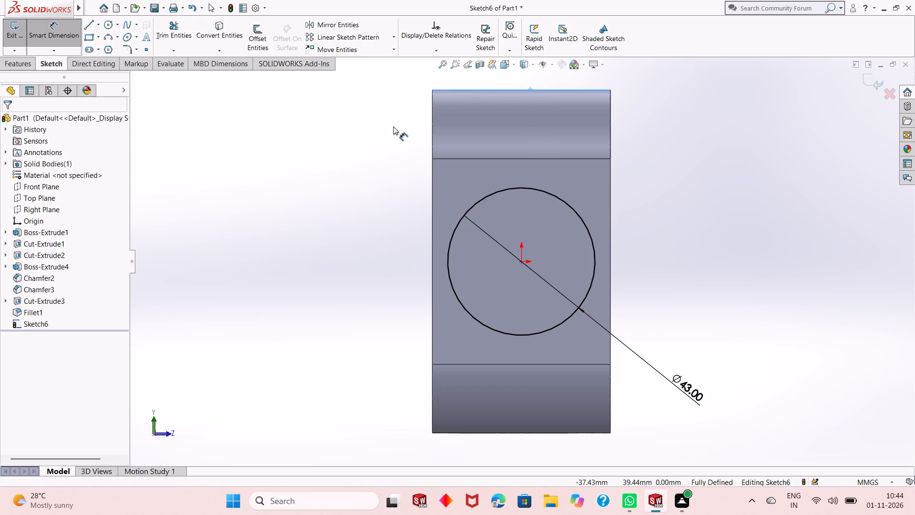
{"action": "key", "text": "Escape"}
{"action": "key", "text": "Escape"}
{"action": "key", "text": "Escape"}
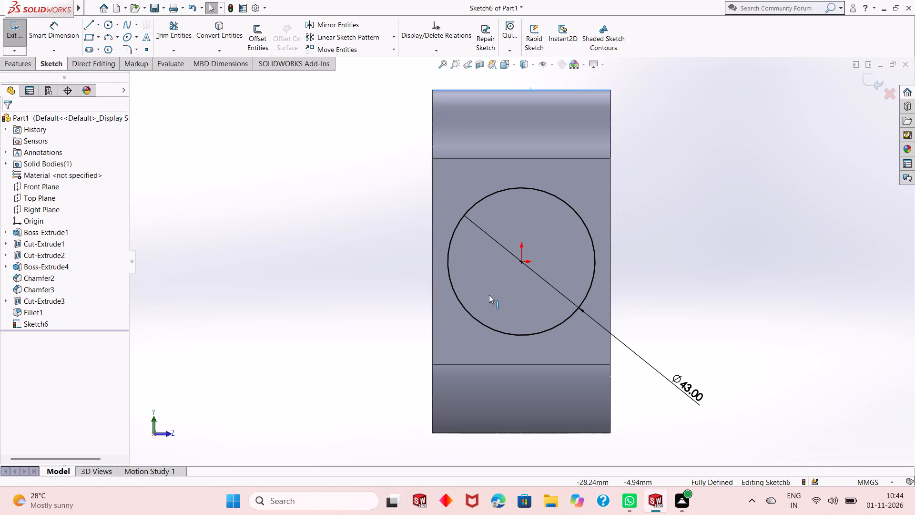
Sketch a narrow corner rectangle about 4.7 mm wide and 37.6 mm tall, from just inside the circle's bottom to below the part's lower edge.
{"action": "scroll", "coordinate": [526, 331], "scroll_direction": "up", "scroll_amount": 2}
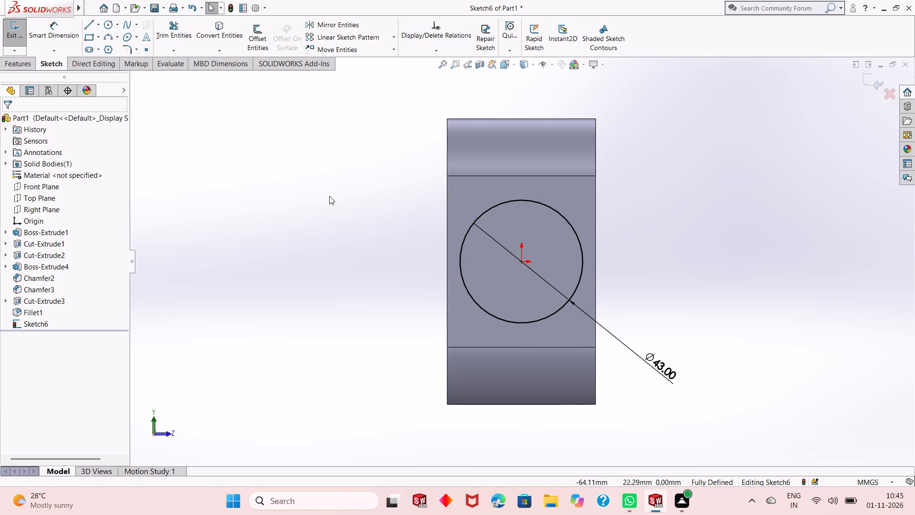
{"action": "left_click", "coordinate": [99, 41]}
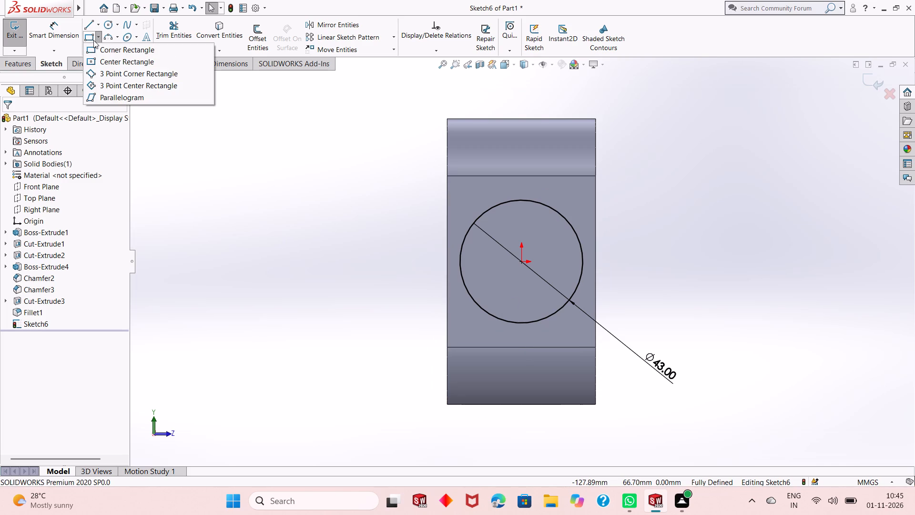
{"action": "left_click", "coordinate": [88, 36]}
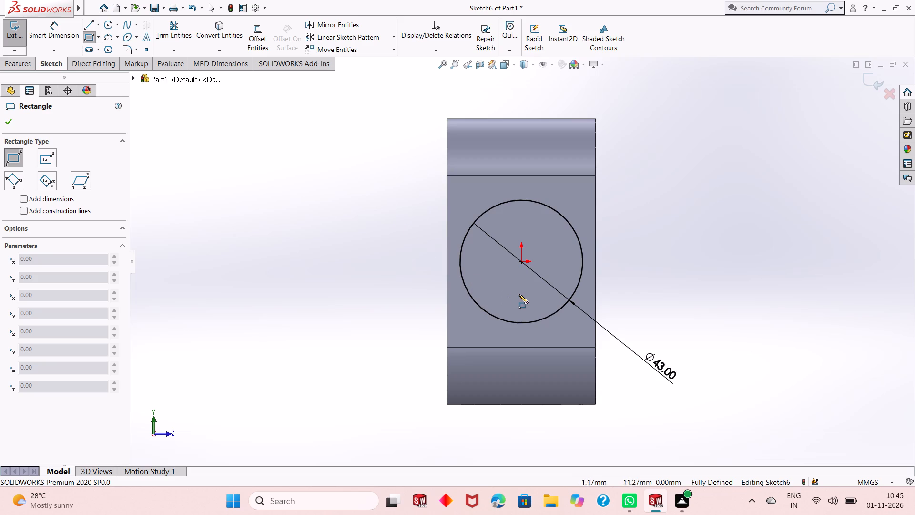
{"action": "left_click", "coordinate": [515, 314]}
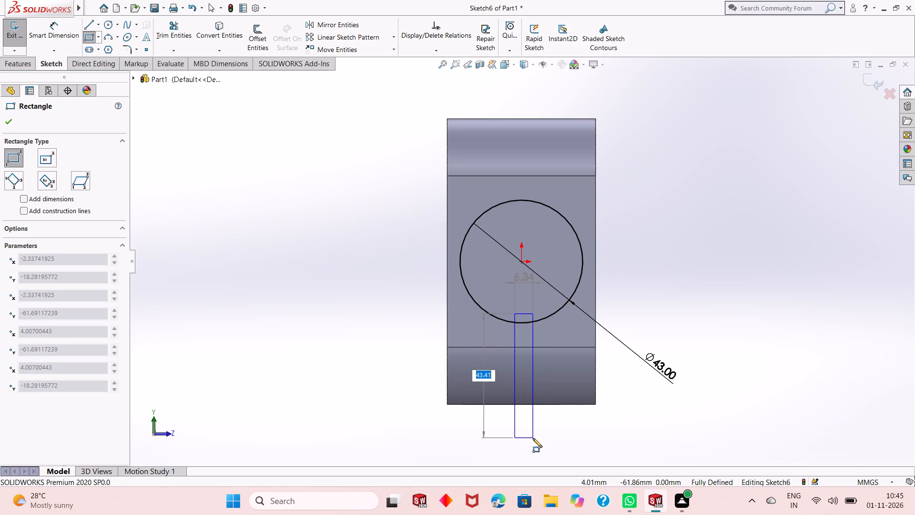
{"action": "left_click", "coordinate": [528, 421]}
{"action": "right_click", "coordinate": [665, 294]}
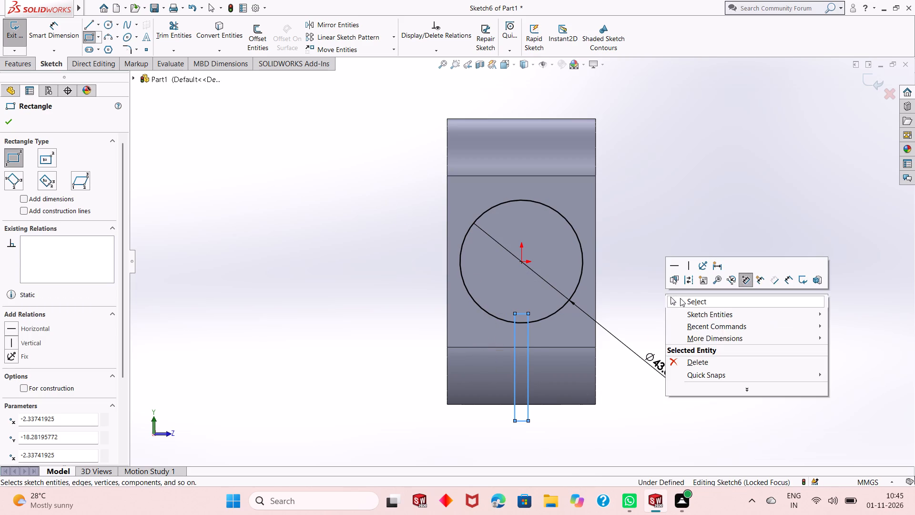
{"action": "left_click", "coordinate": [682, 299]}
Dimension the bottom edge of the narrow rectangle with a width of 2 mm.
{"action": "left_click", "coordinate": [34, 26]}
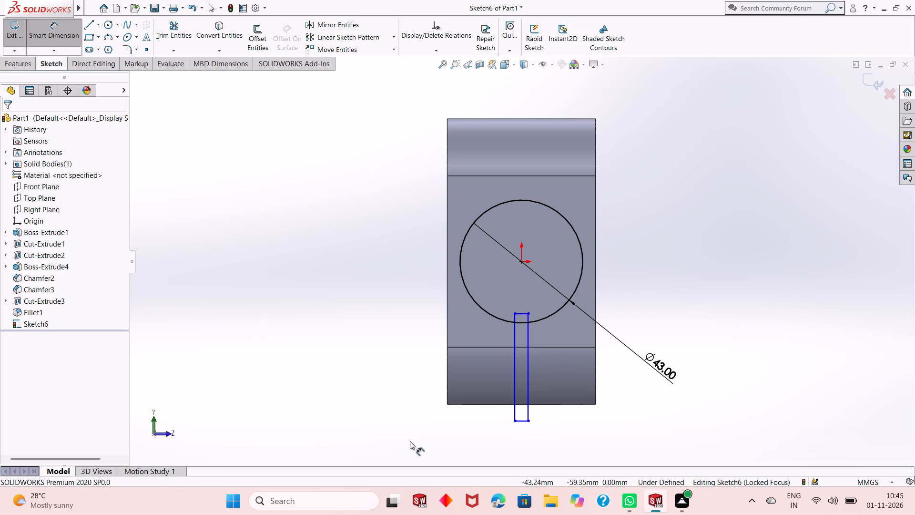
{"action": "left_click", "coordinate": [519, 420]}
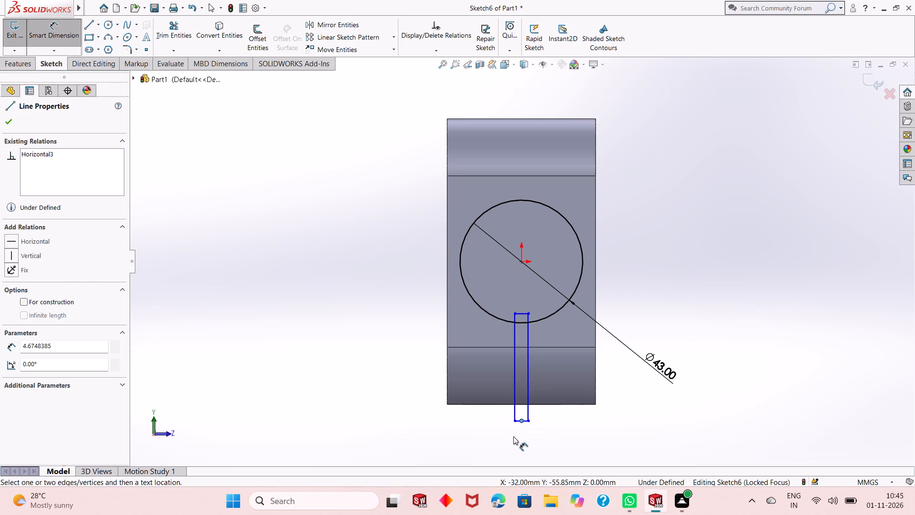
{"action": "key", "text": "Escape"}
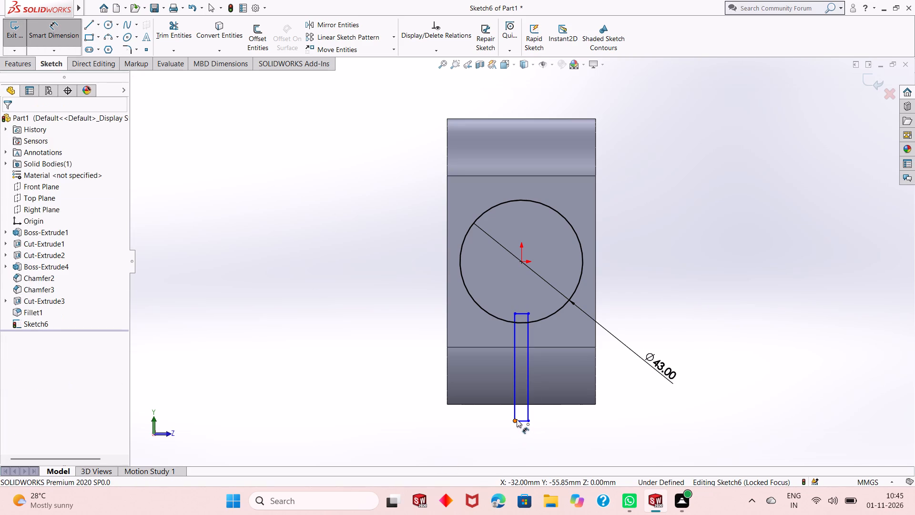
{"action": "left_click", "coordinate": [521, 421]}
{"action": "left_click", "coordinate": [520, 447]}
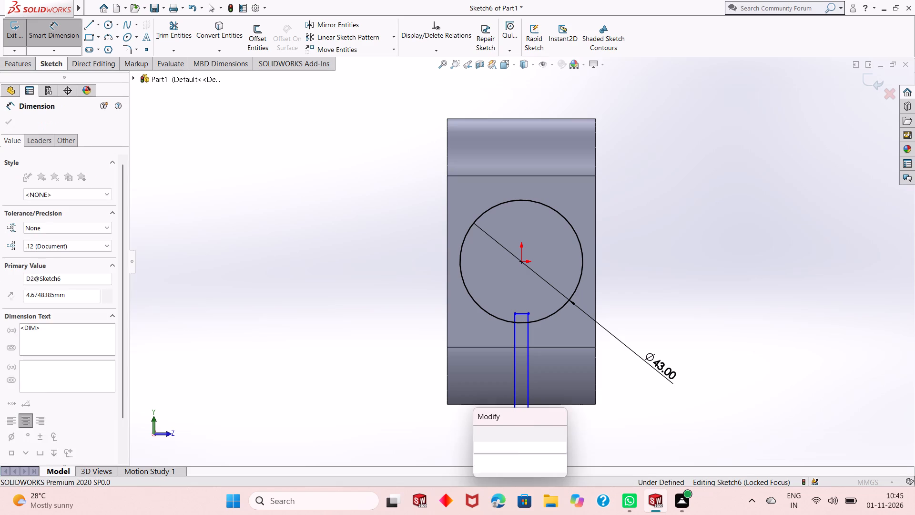
{"action": "key", "text": "2"}
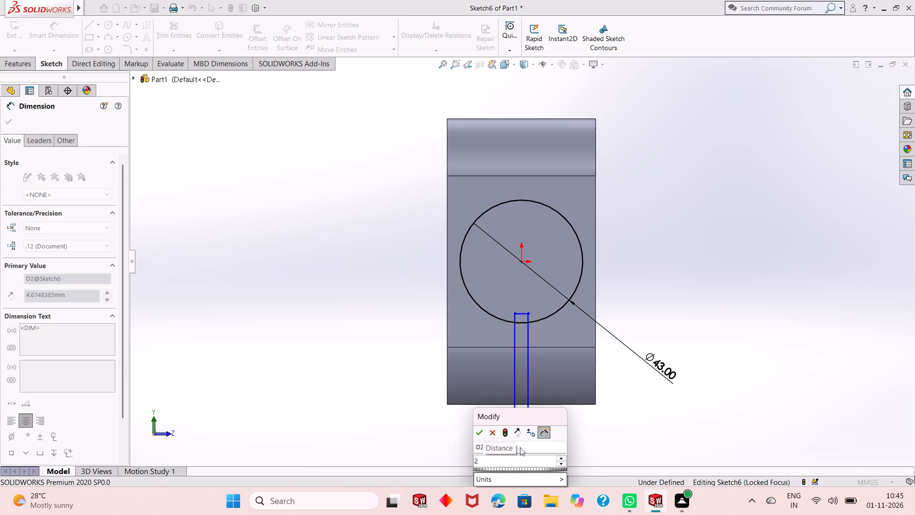
{"action": "key", "text": "Return"}
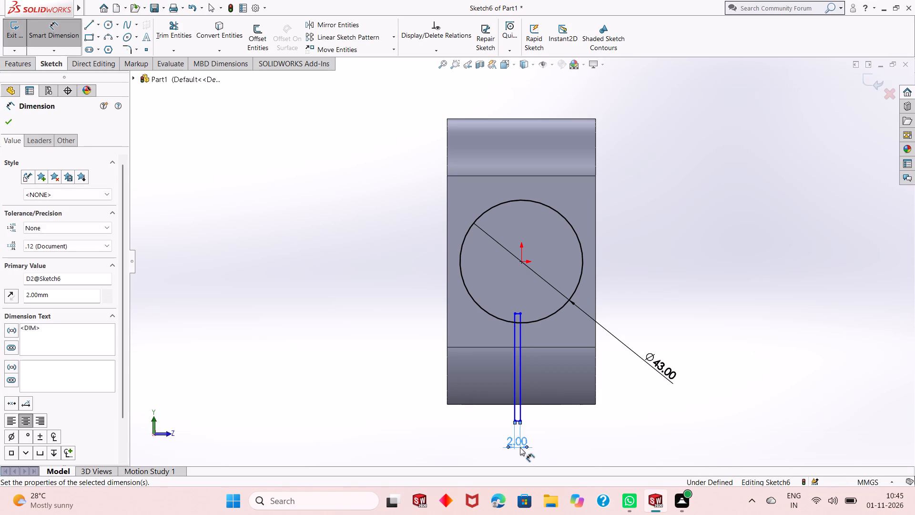
Dimension the narrow rectangle's height along its long side, keeping the drawn length.
{"action": "left_click", "coordinate": [522, 378]}
{"action": "left_click", "coordinate": [735, 343]}
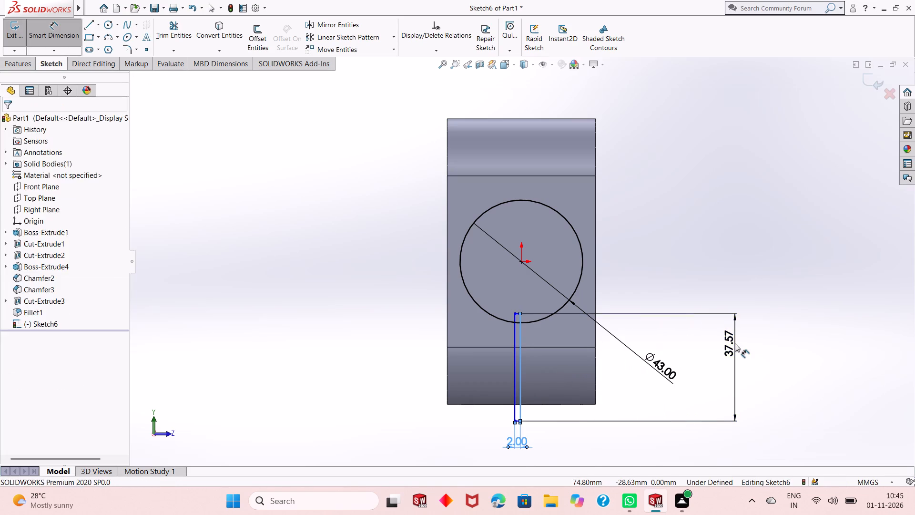
{"action": "key", "text": "Return"}
{"action": "right_click", "coordinate": [735, 343]}
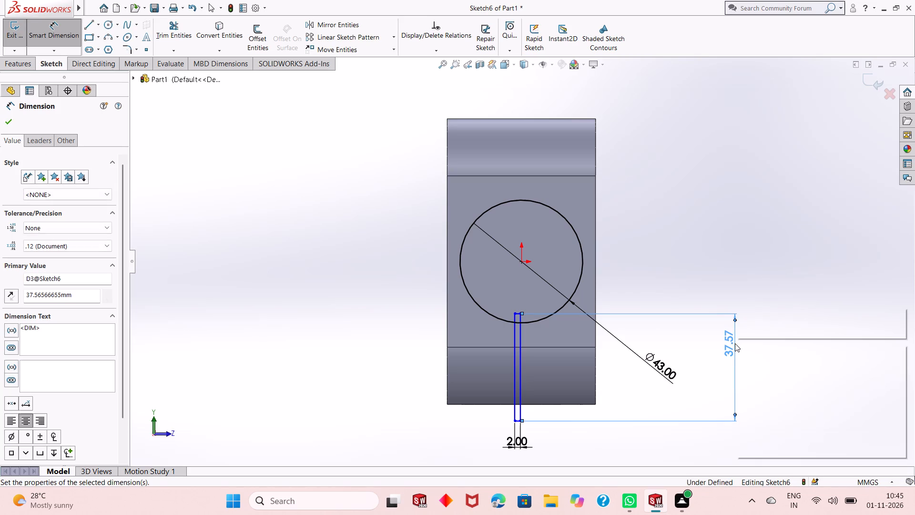
{"action": "left_click", "coordinate": [754, 376]}
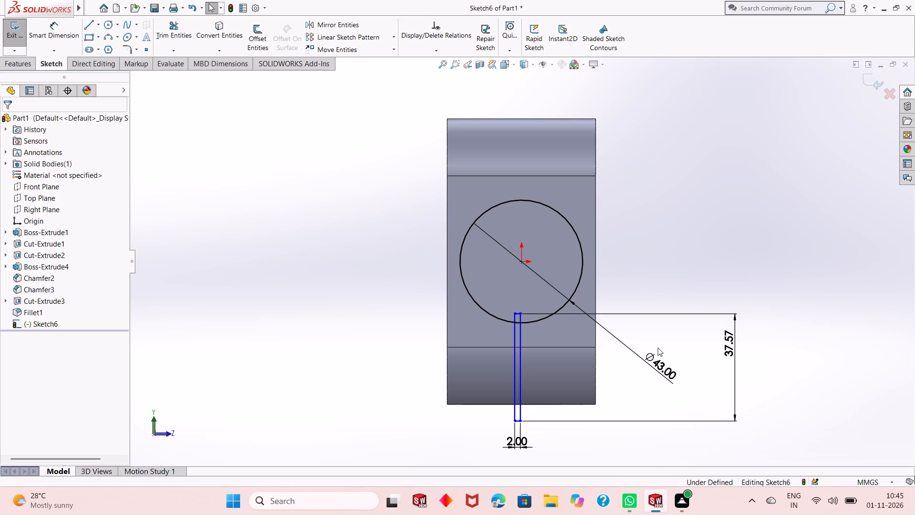
Add a vertical relation between the midpoint of the rectangle's top edge and the origin to centre the rectangle under the circle.
{"action": "scroll", "coordinate": [529, 324], "scroll_direction": "down", "scroll_amount": 6}
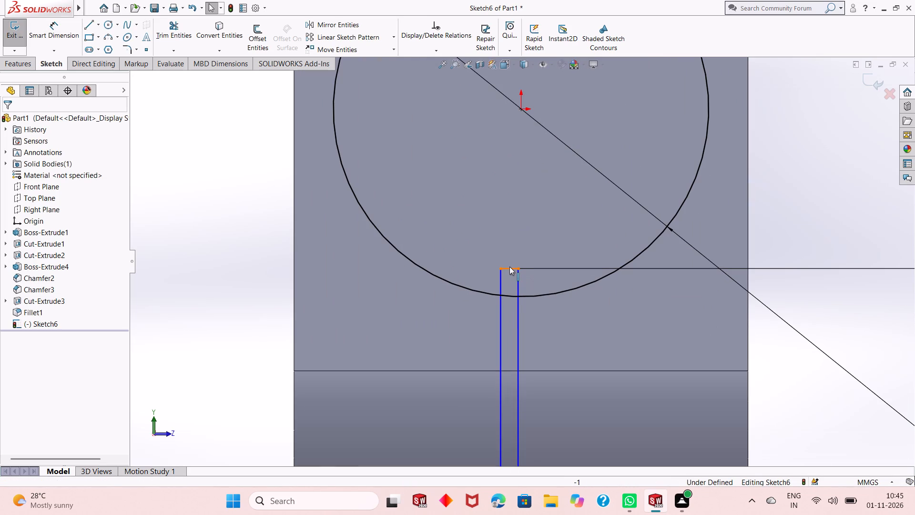
{"action": "left_click", "coordinate": [508, 268]}
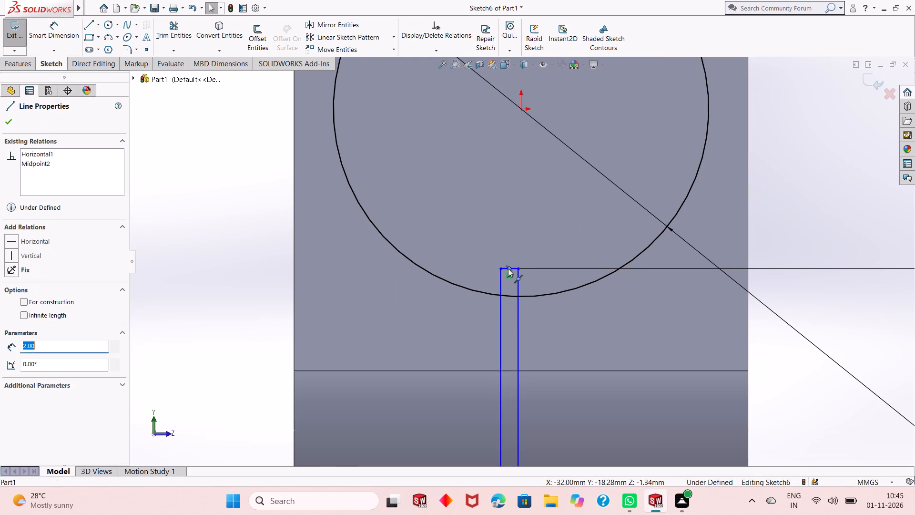
{"action": "left_click", "coordinate": [521, 112], "text": "ctrl"}
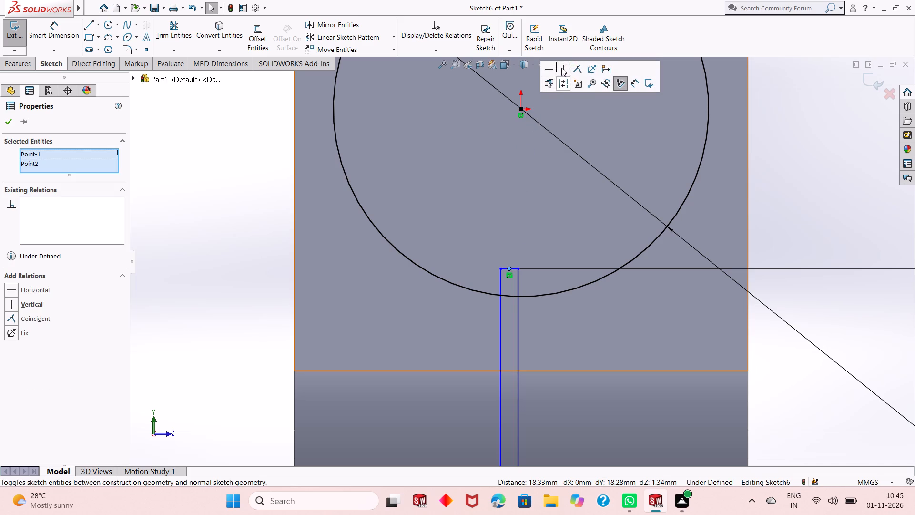
{"action": "left_click", "coordinate": [561, 68]}
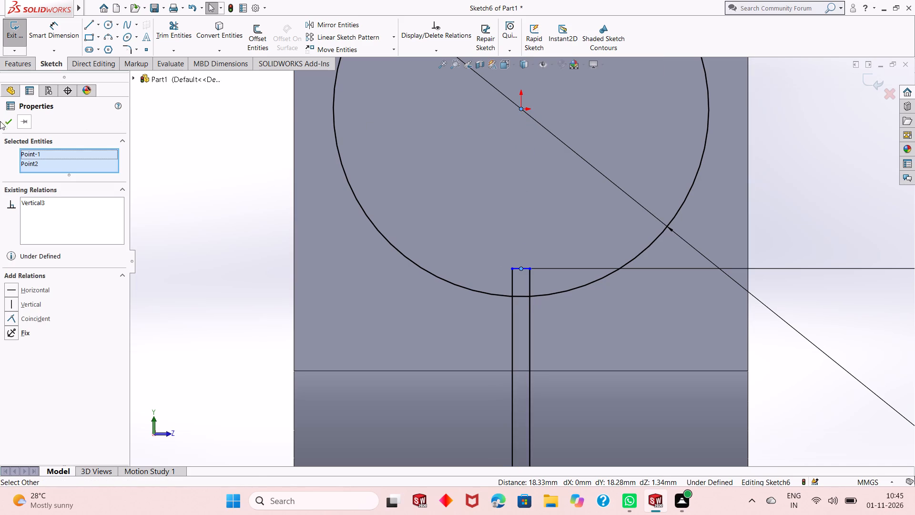
{"action": "left_click", "coordinate": [13, 121]}
Dimension the vertical distance from the origin to the rectangle's top edge, keeping the drawn distance.
{"action": "scroll", "coordinate": [425, 258], "scroll_direction": "up", "scroll_amount": 3}
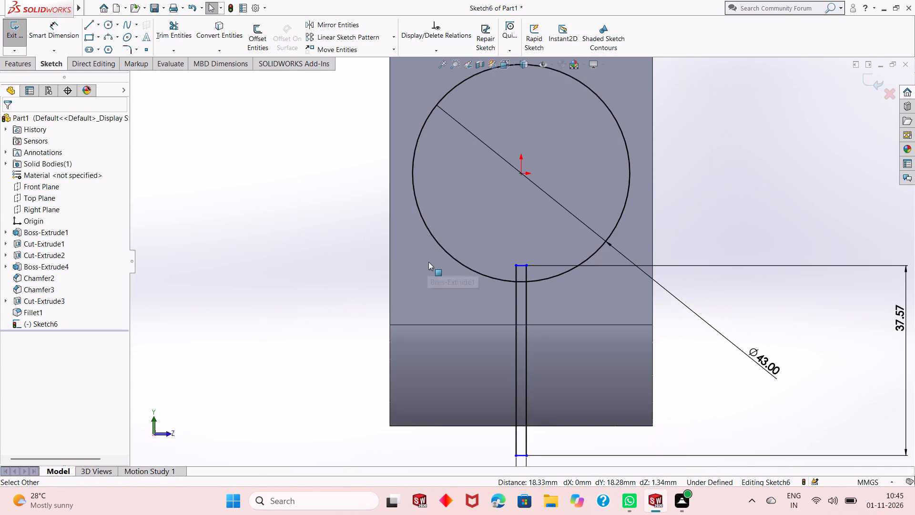
{"action": "scroll", "coordinate": [428, 262], "scroll_direction": "up", "scroll_amount": 2}
{"action": "scroll", "coordinate": [534, 274], "scroll_direction": "up", "scroll_amount": 1}
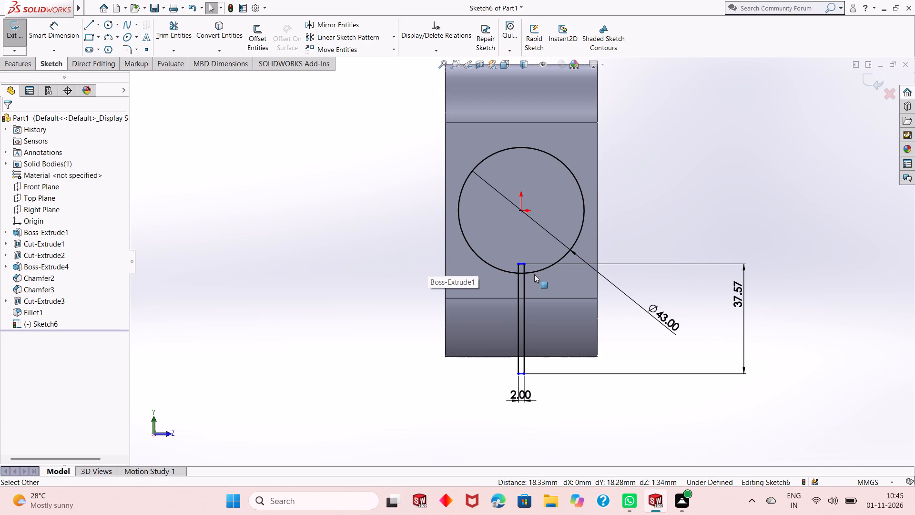
{"action": "scroll", "coordinate": [538, 294], "scroll_direction": "up", "scroll_amount": 1}
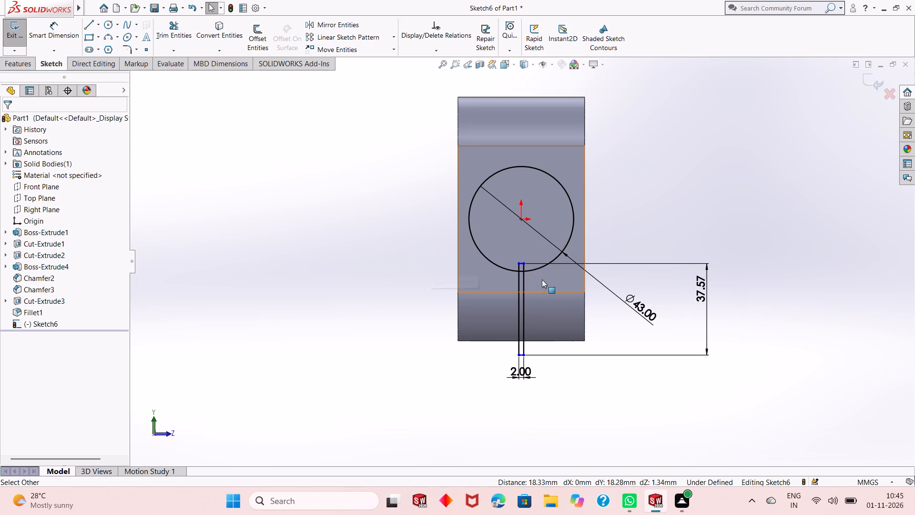
{"action": "middle_click_drag", "start_coordinate": [526, 288], "coordinate": [511, 291]}
{"action": "scroll", "coordinate": [504, 265], "scroll_direction": "down", "scroll_amount": 3}
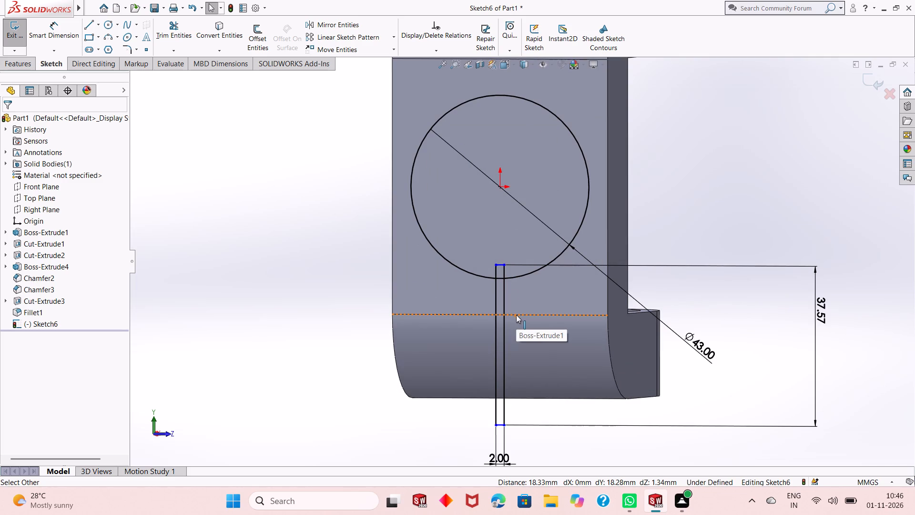
{"action": "key", "text": "ctrl+8"}
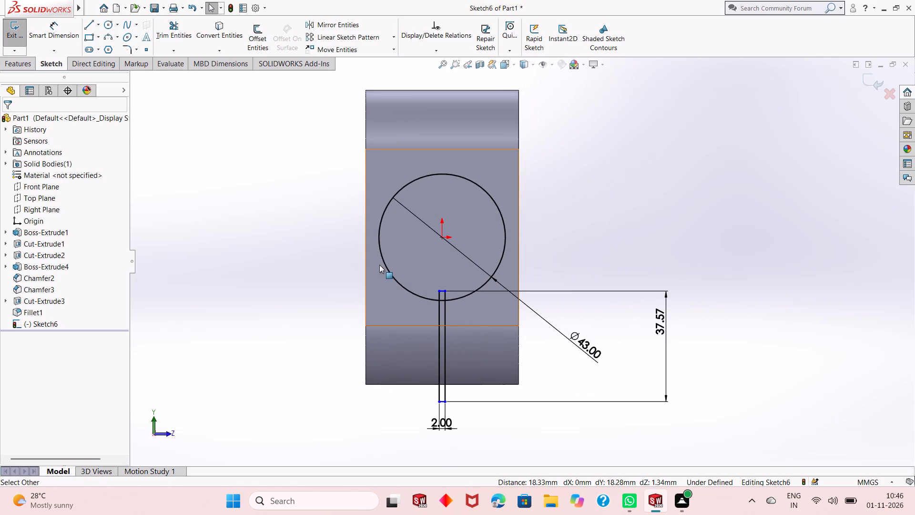
{"action": "scroll", "coordinate": [420, 319], "scroll_direction": "down", "scroll_amount": 1}
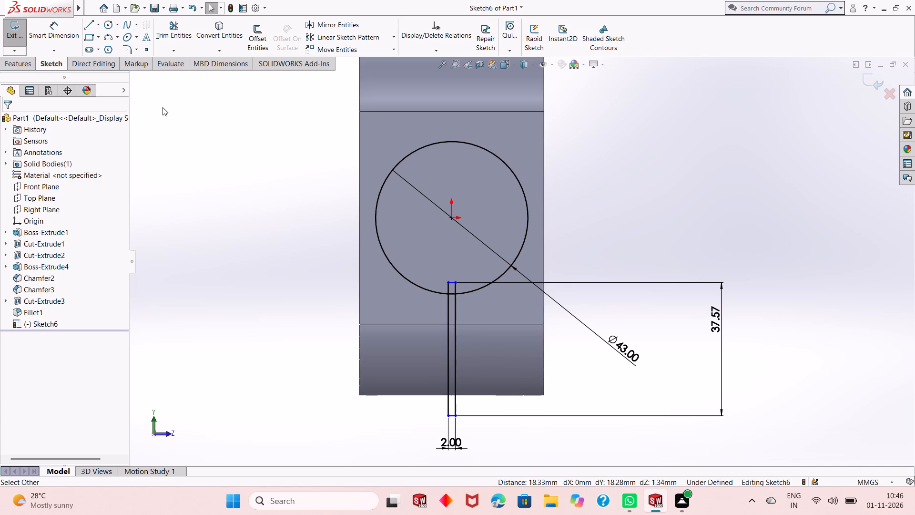
{"action": "left_click", "coordinate": [69, 37]}
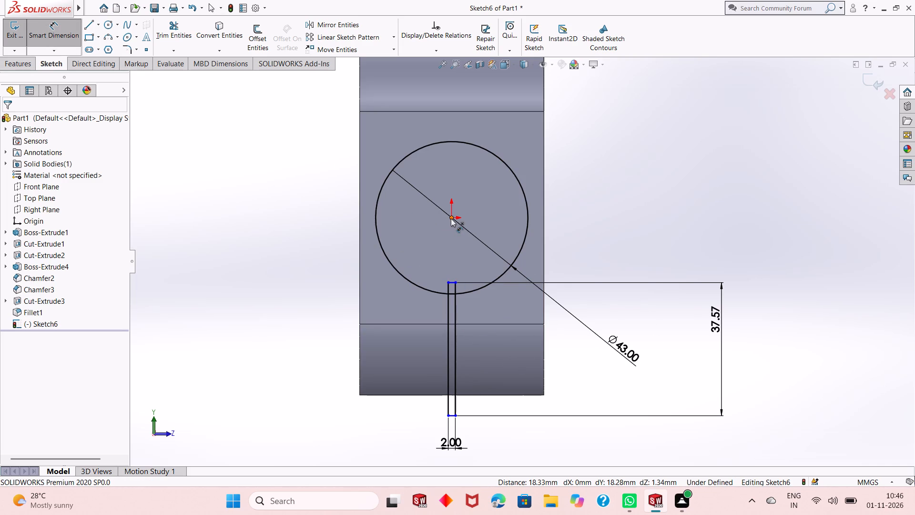
{"action": "left_click", "coordinate": [452, 218]}
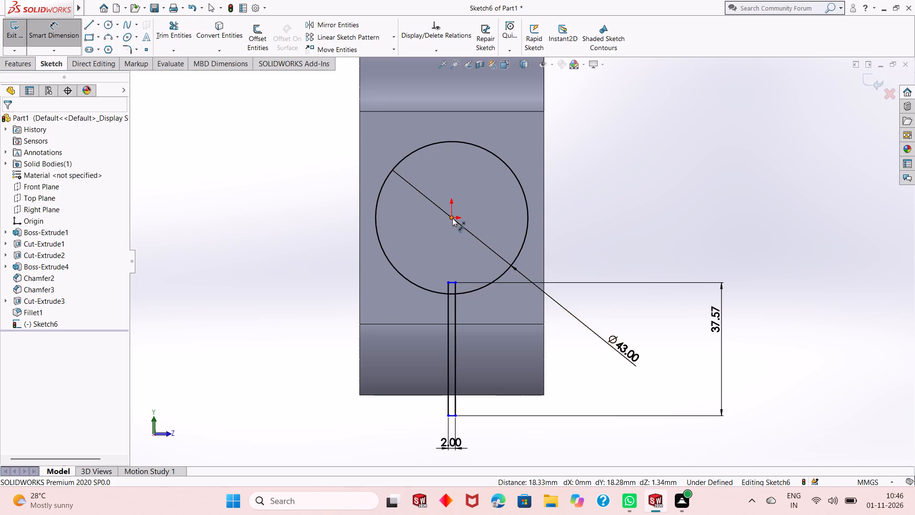
{"action": "left_click", "coordinate": [452, 279]}
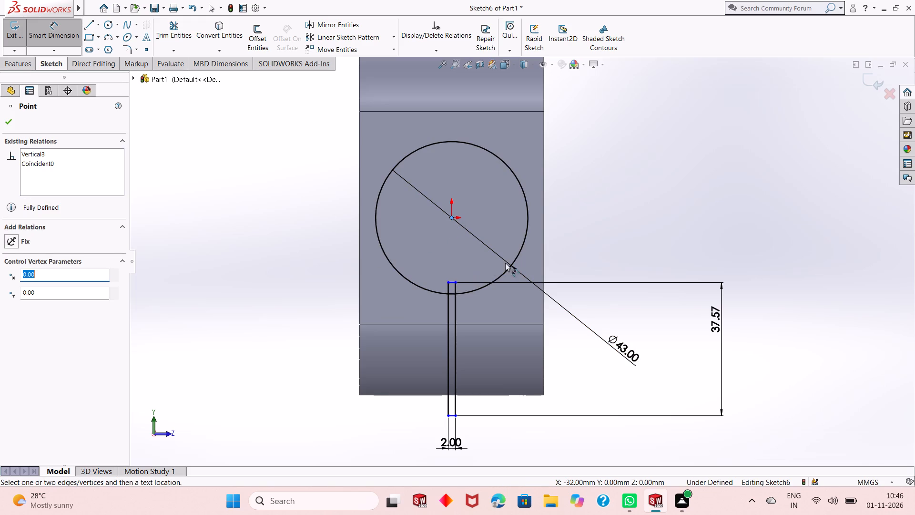
{"action": "left_click", "coordinate": [451, 283]}
{"action": "left_click", "coordinate": [629, 272]}
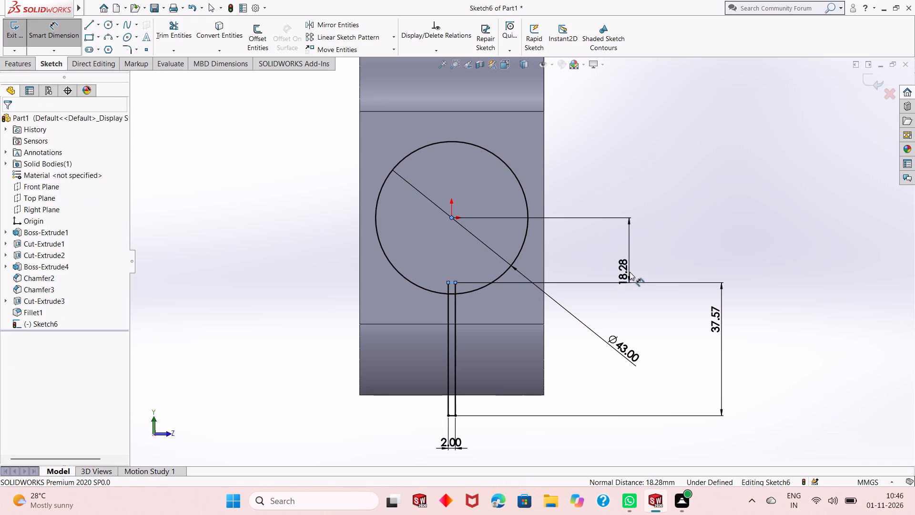
{"action": "key", "text": "Return"}
{"action": "right_click", "coordinate": [657, 185]}
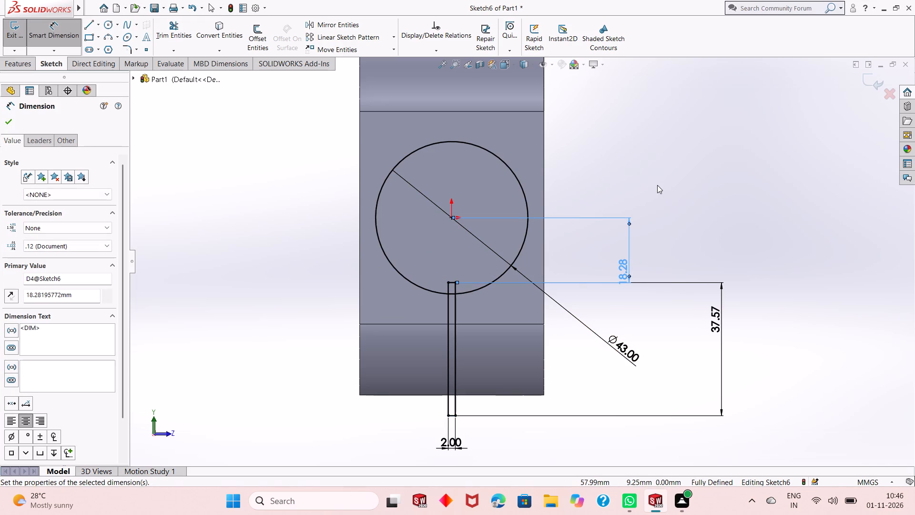
{"action": "left_click", "coordinate": [675, 219]}
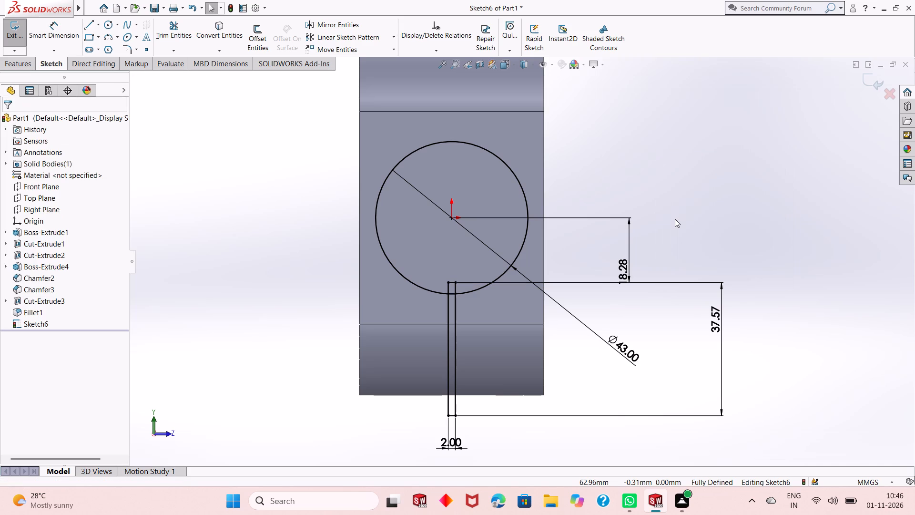
Cut-extrude the circle and all regions of the narrow slot rectangle 20 mm blind through the back wall.
{"action": "left_click", "coordinate": [0, 67]}
{"action": "left_click", "coordinate": [168, 41]}
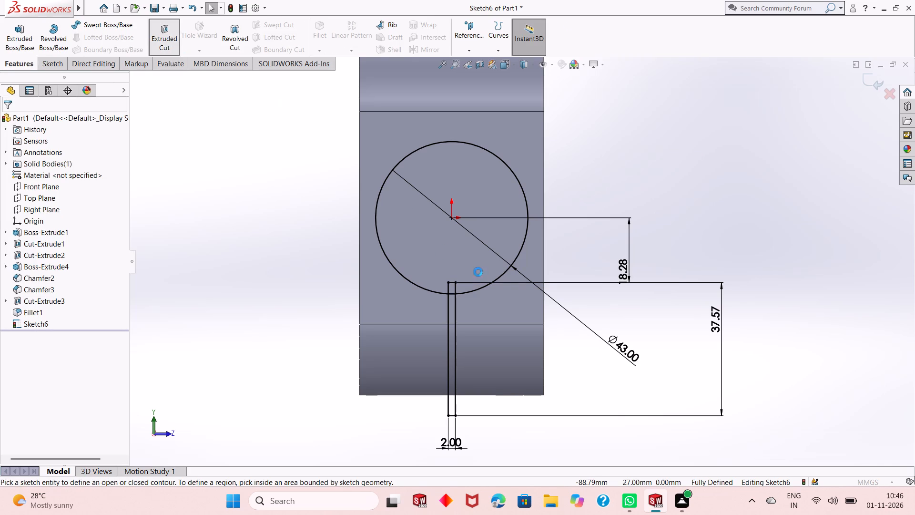
{"action": "middle_click_drag", "start_coordinate": [586, 257], "coordinate": [546, 263]}
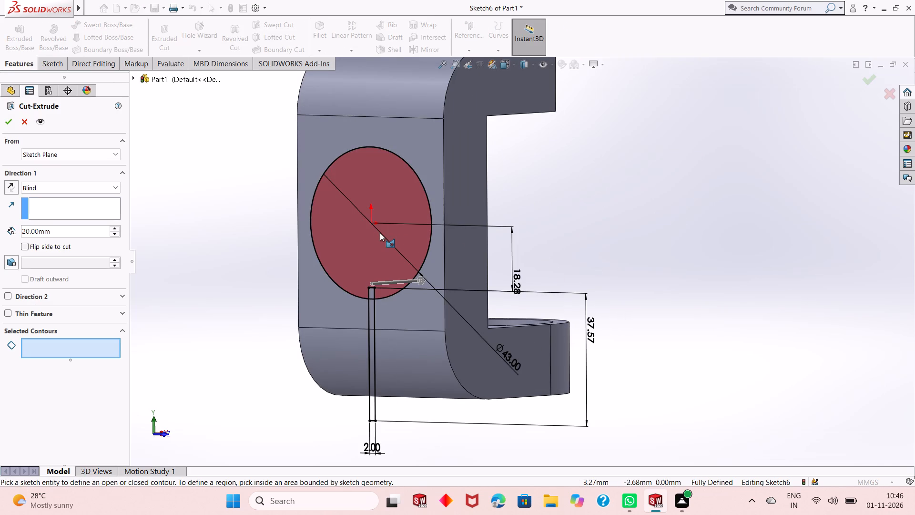
{"action": "left_click", "coordinate": [380, 233]}
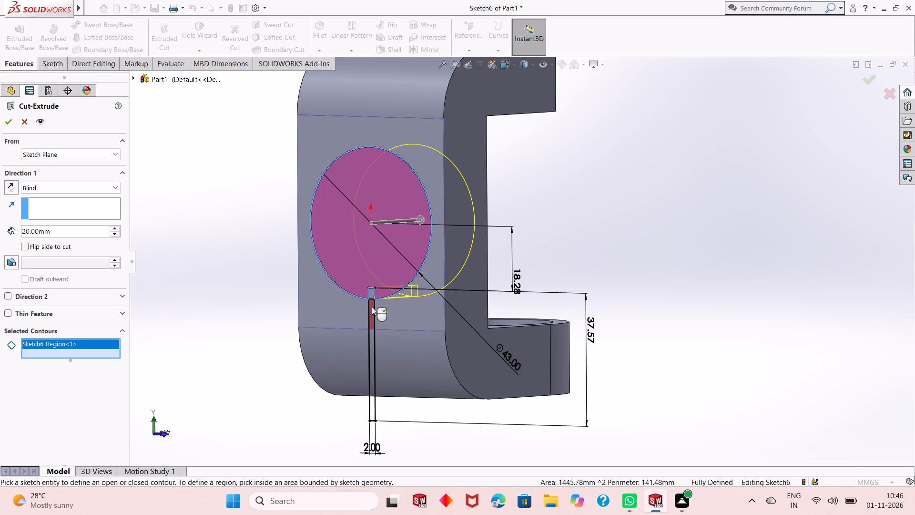
{"action": "left_click", "coordinate": [372, 309]}
{"action": "left_click", "coordinate": [372, 292]}
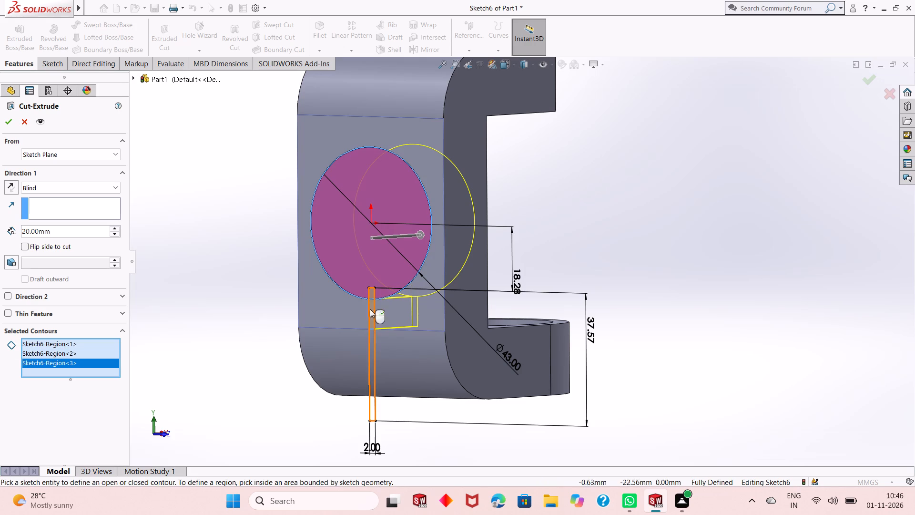
{"action": "left_click", "coordinate": [372, 342]}
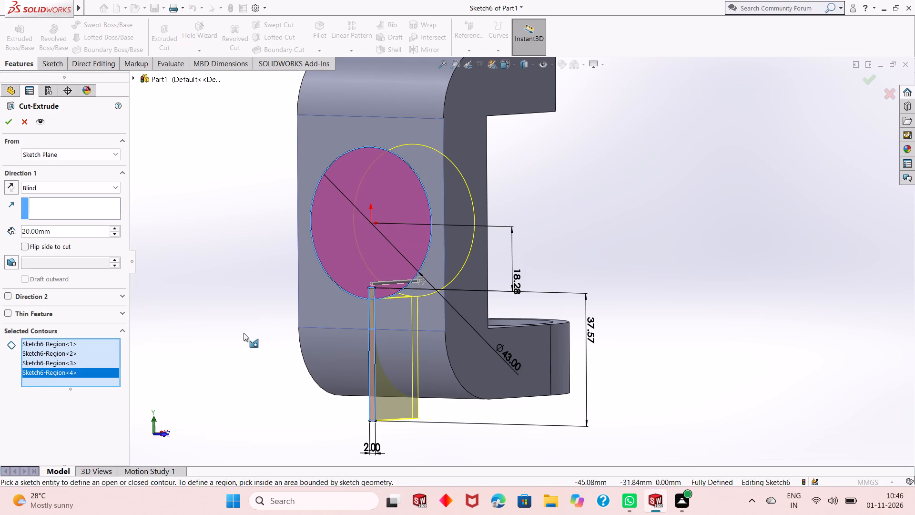
{"action": "middle_click_drag", "start_coordinate": [272, 330], "coordinate": [204, 354]}
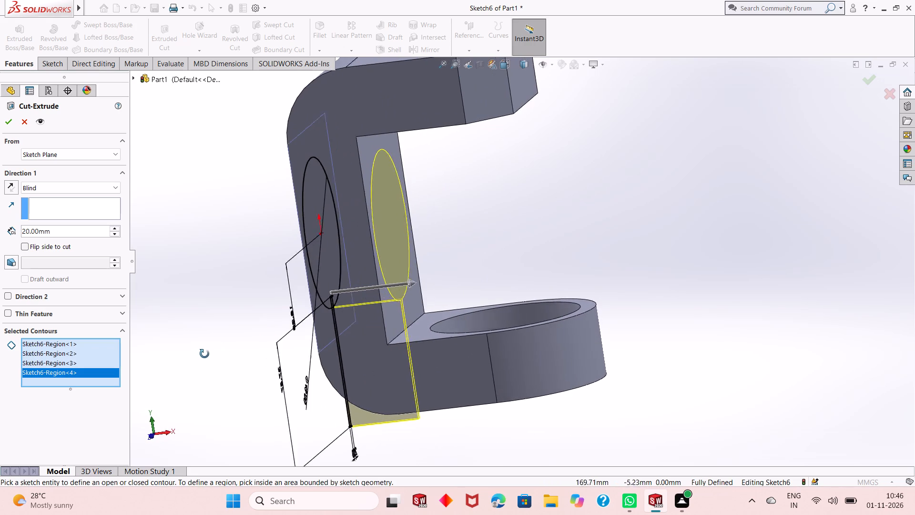
{"action": "middle_click_drag", "start_coordinate": [204, 354], "coordinate": [209, 352]}
{"action": "middle_click_drag", "start_coordinate": [209, 352], "coordinate": [197, 359]}
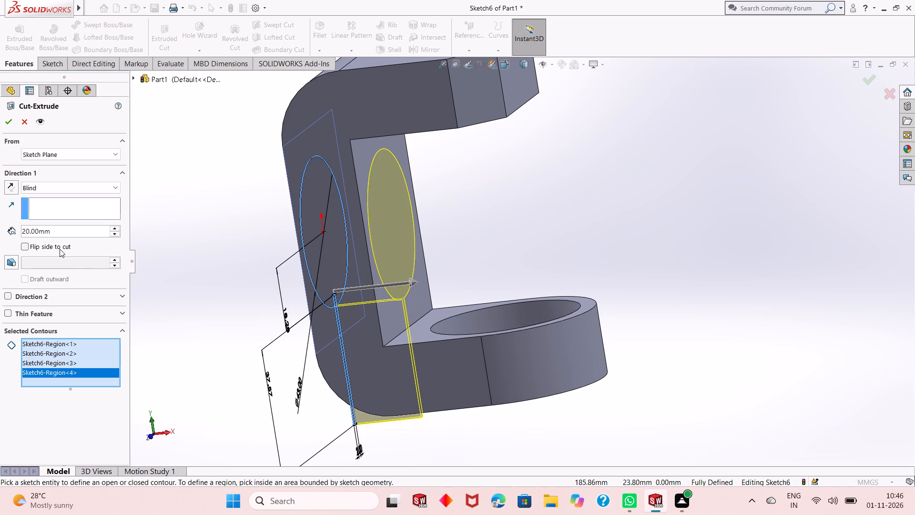
{"action": "left_click", "coordinate": [11, 123]}
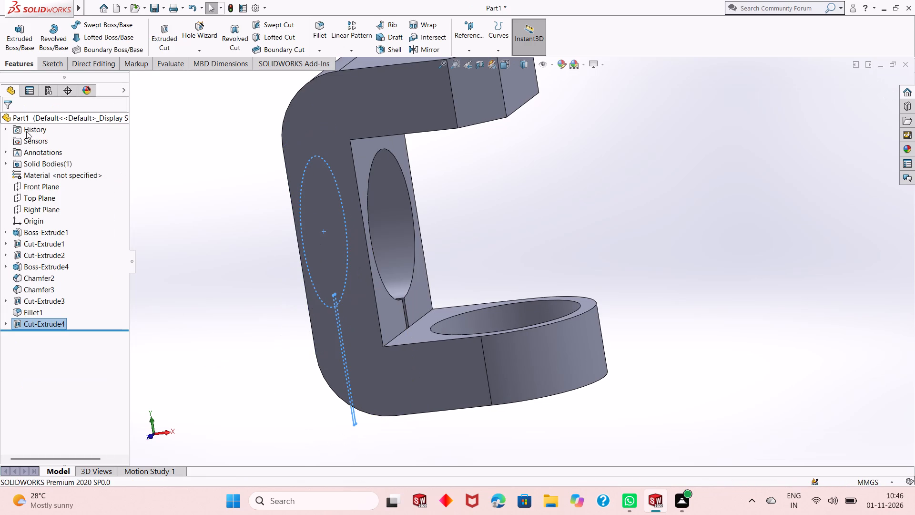
Examine the back-wall hole and the narrow slot running through the lower rounded corner from several sides.
{"action": "left_click", "coordinate": [190, 309]}
{"action": "middle_click_drag", "start_coordinate": [213, 340], "coordinate": [270, 306]}
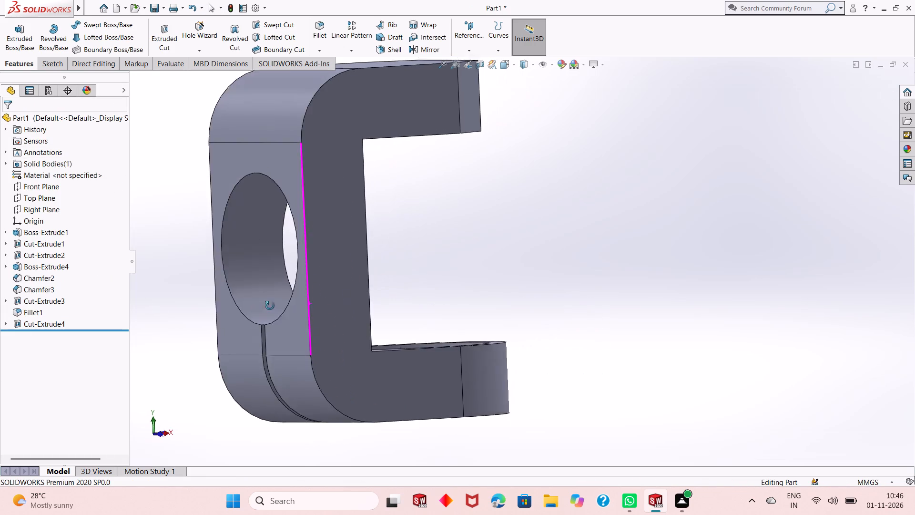
{"action": "middle_click_drag", "start_coordinate": [270, 306], "coordinate": [258, 355]}
{"action": "scroll", "coordinate": [282, 335], "scroll_direction": "up", "scroll_amount": 3}
{"action": "middle_click_drag", "start_coordinate": [368, 260], "coordinate": [397, 196]}
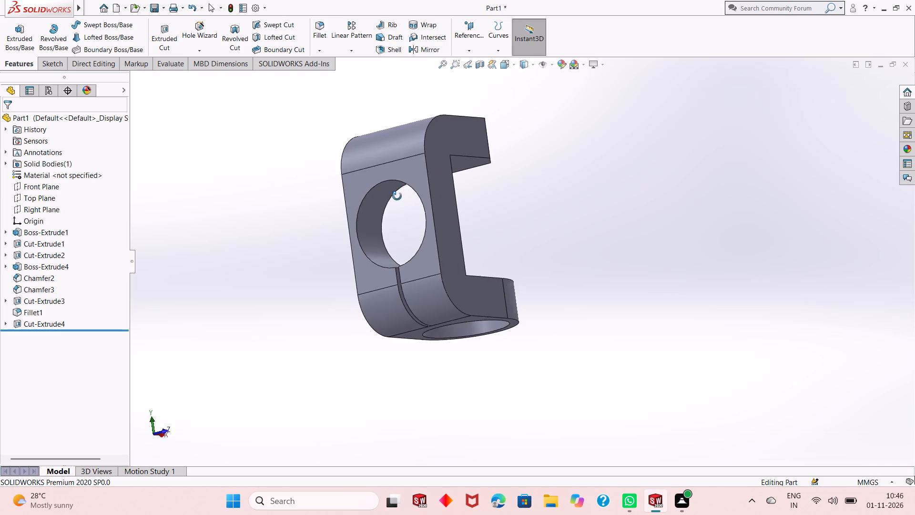
{"action": "middle_click_drag", "start_coordinate": [397, 196], "coordinate": [380, 220]}
{"action": "scroll", "coordinate": [404, 194], "scroll_direction": "up", "scroll_amount": 1}
{"action": "scroll", "coordinate": [418, 158], "scroll_direction": "down", "scroll_amount": 2}
{"action": "scroll", "coordinate": [406, 232], "scroll_direction": "down", "scroll_amount": 2}
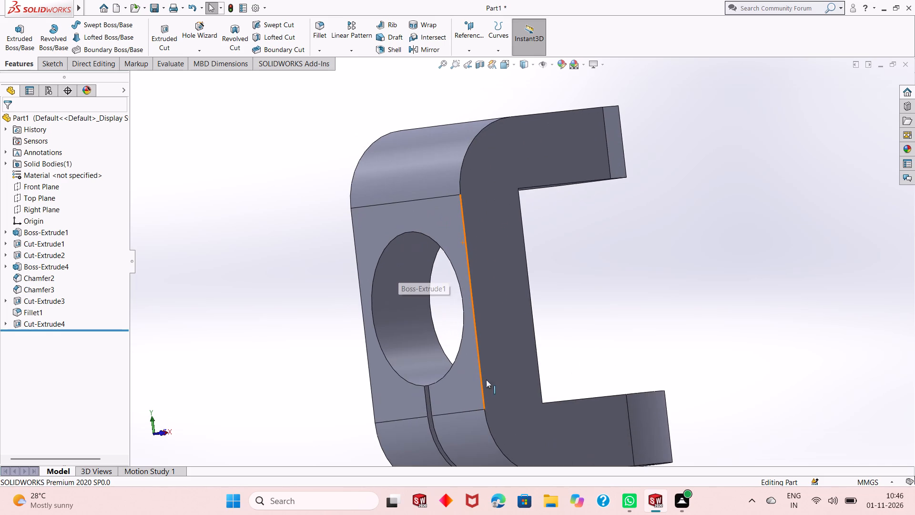
{"action": "scroll", "coordinate": [498, 405], "scroll_direction": "up", "scroll_amount": 1}
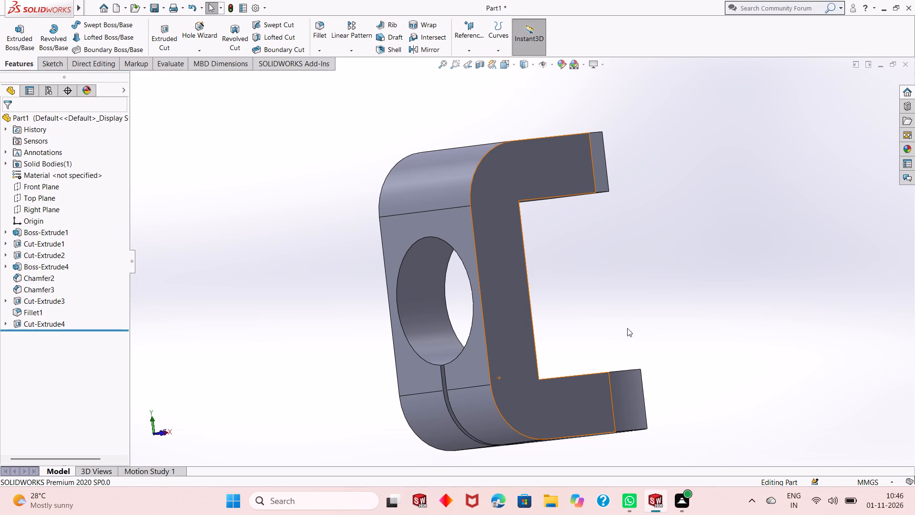
{"action": "middle_click_drag", "start_coordinate": [571, 222], "coordinate": [571, 242]}
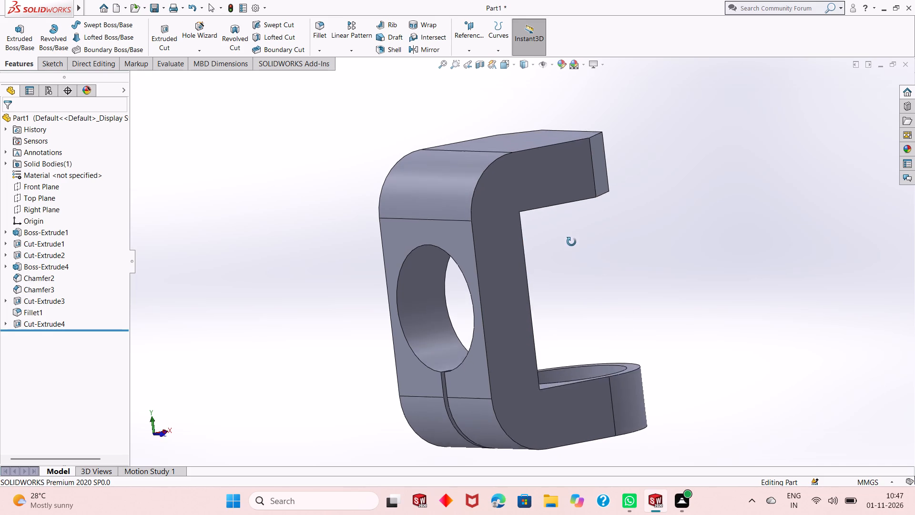
{"action": "middle_click_drag", "start_coordinate": [571, 242], "coordinate": [569, 299]}
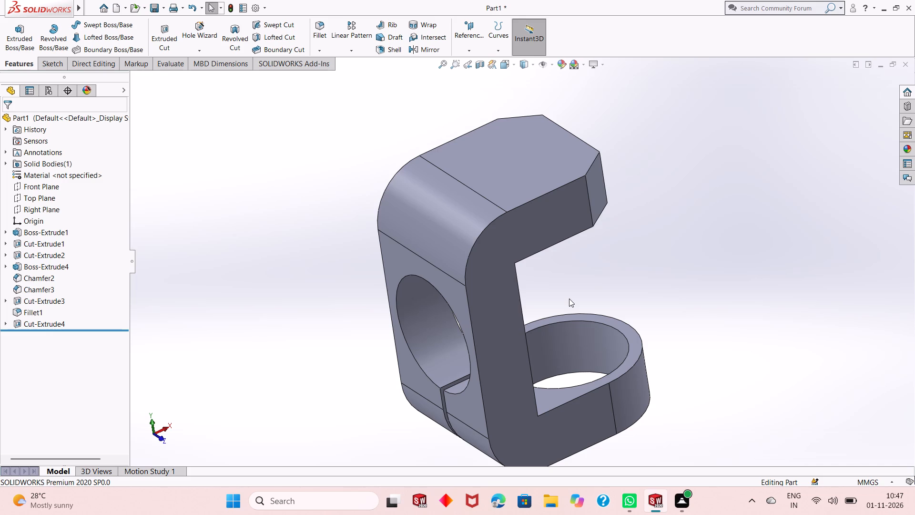
{"action": "left_click", "coordinate": [303, 222]}
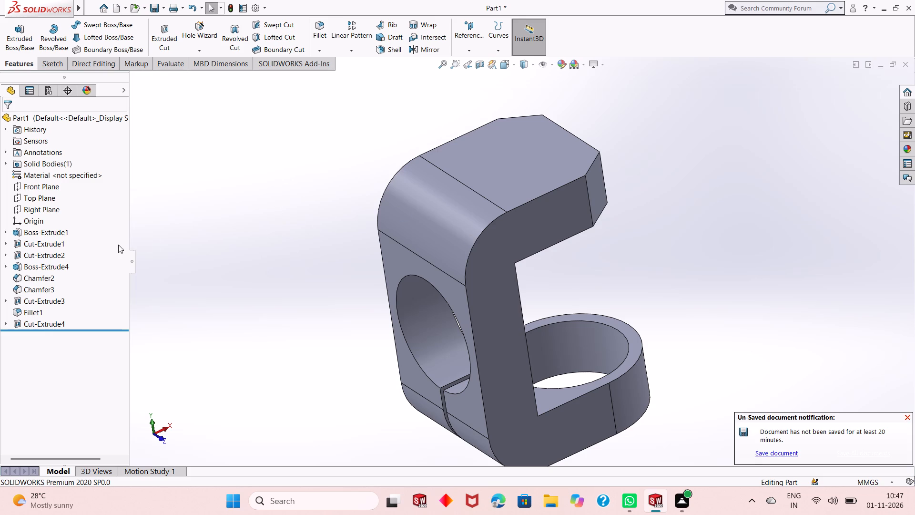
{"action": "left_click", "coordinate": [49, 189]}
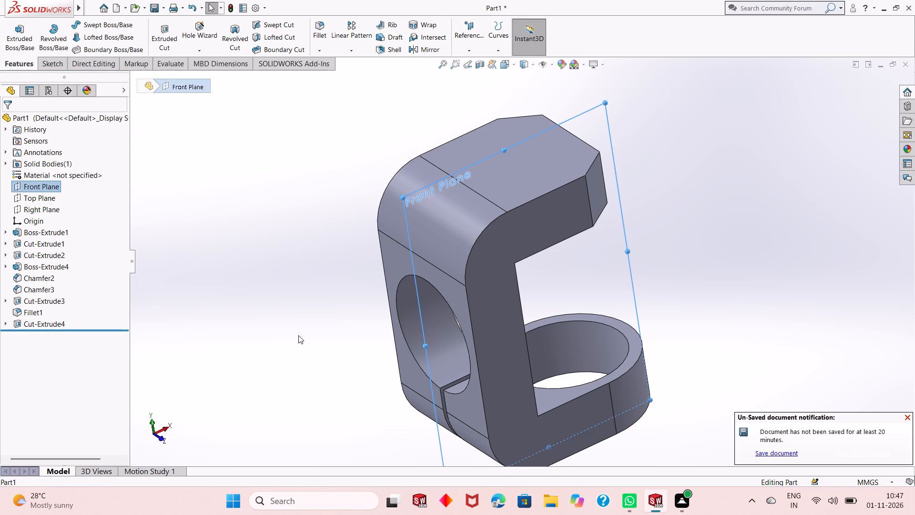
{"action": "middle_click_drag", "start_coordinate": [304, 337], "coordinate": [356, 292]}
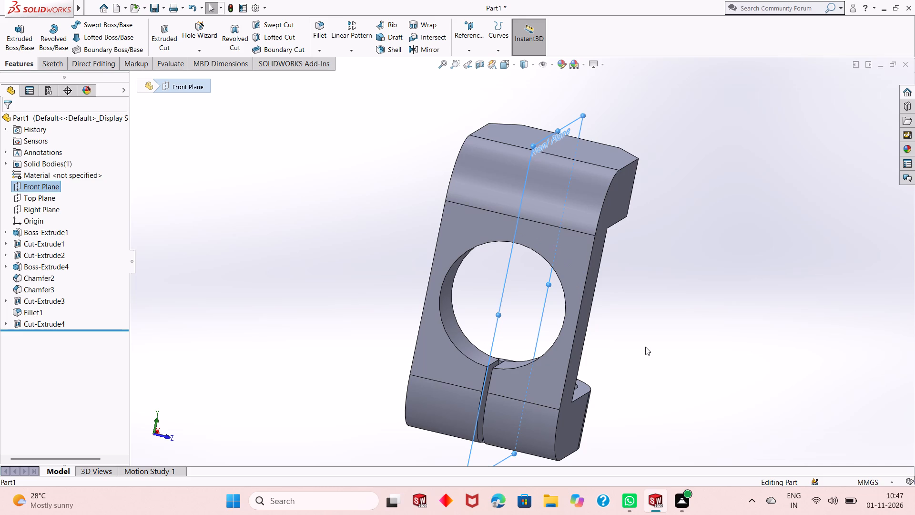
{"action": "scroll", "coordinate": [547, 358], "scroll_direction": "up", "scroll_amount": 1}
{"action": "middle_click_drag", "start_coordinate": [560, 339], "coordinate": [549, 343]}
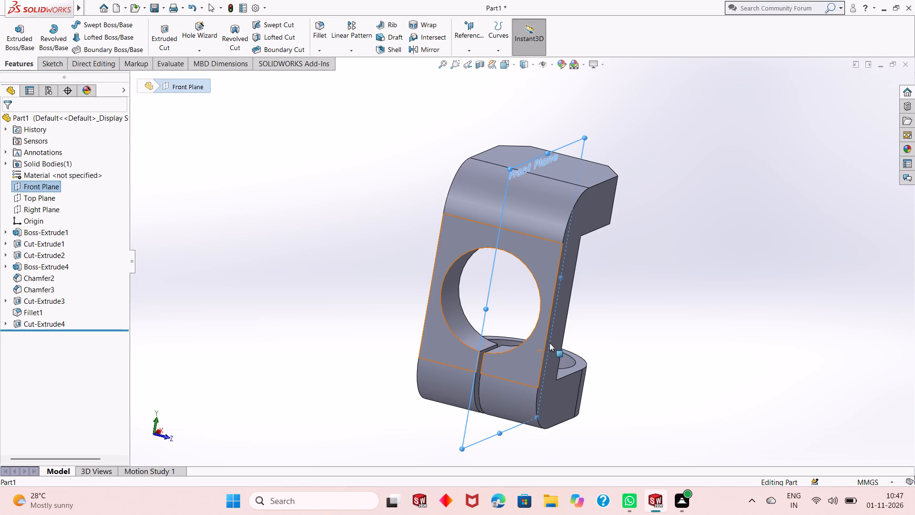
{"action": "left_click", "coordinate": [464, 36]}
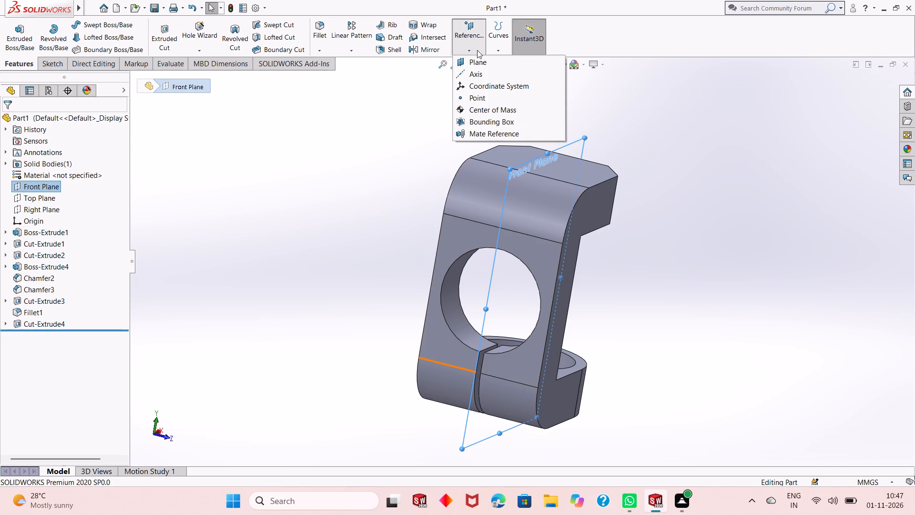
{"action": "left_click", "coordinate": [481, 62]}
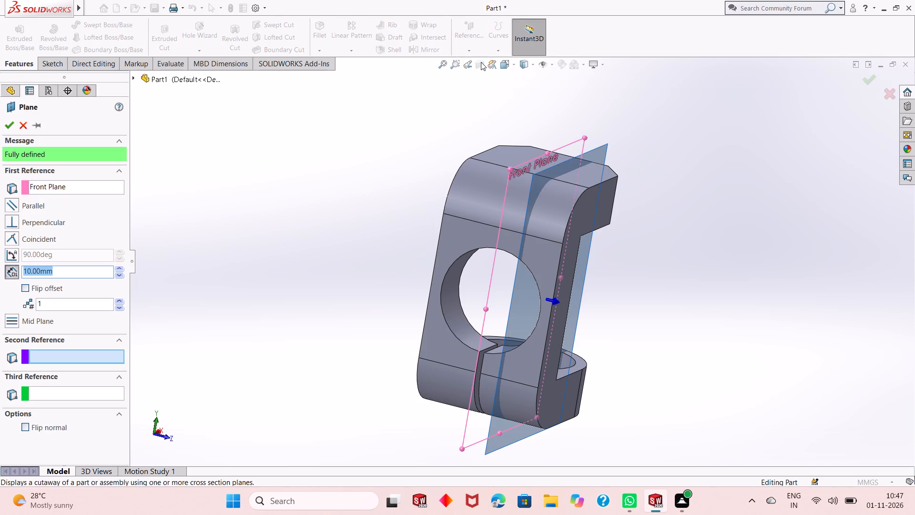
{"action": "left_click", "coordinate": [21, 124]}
Start a new sketch on the Front Plane.
{"action": "left_click", "coordinate": [39, 190]}
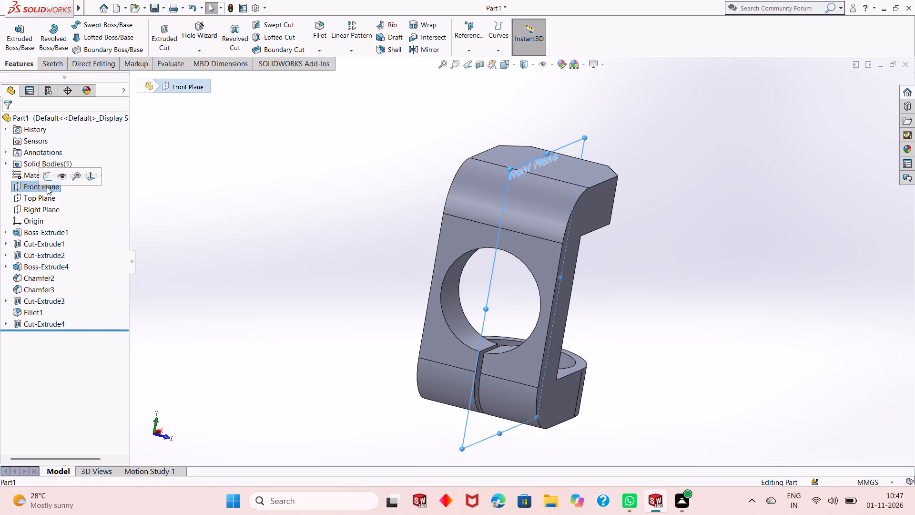
{"action": "left_click", "coordinate": [47, 178]}
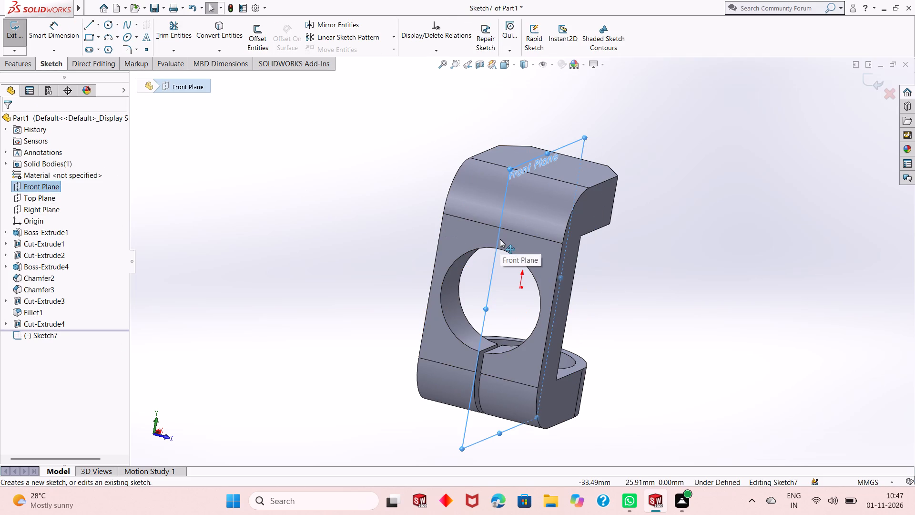
{"action": "key", "text": "ctrl+8"}
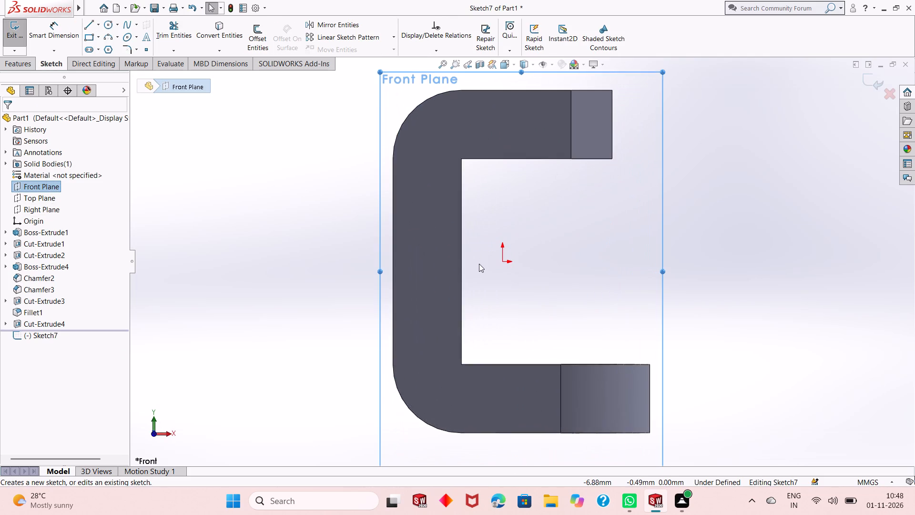
Offset the straight top edge of the upper arm within the Front Plane sketch.
{"action": "scroll", "coordinate": [479, 264], "scroll_direction": "up", "scroll_amount": 3}
{"action": "scroll", "coordinate": [493, 183], "scroll_direction": "down", "scroll_amount": 2}
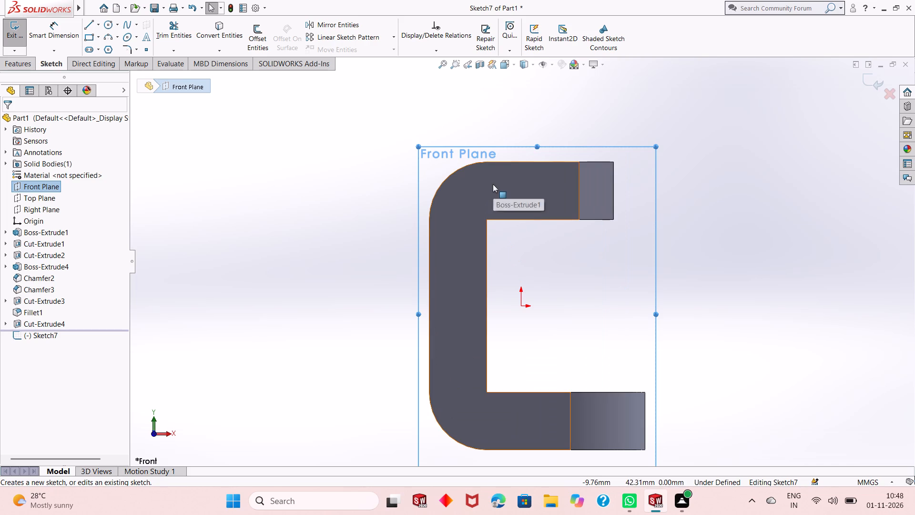
{"action": "scroll", "coordinate": [496, 154], "scroll_direction": "down", "scroll_amount": 2}
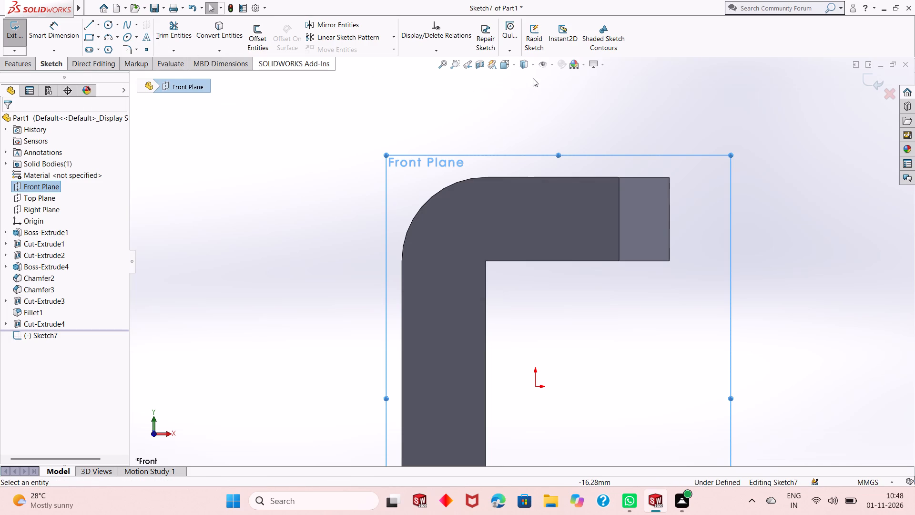
{"action": "left_click", "coordinate": [257, 41]}
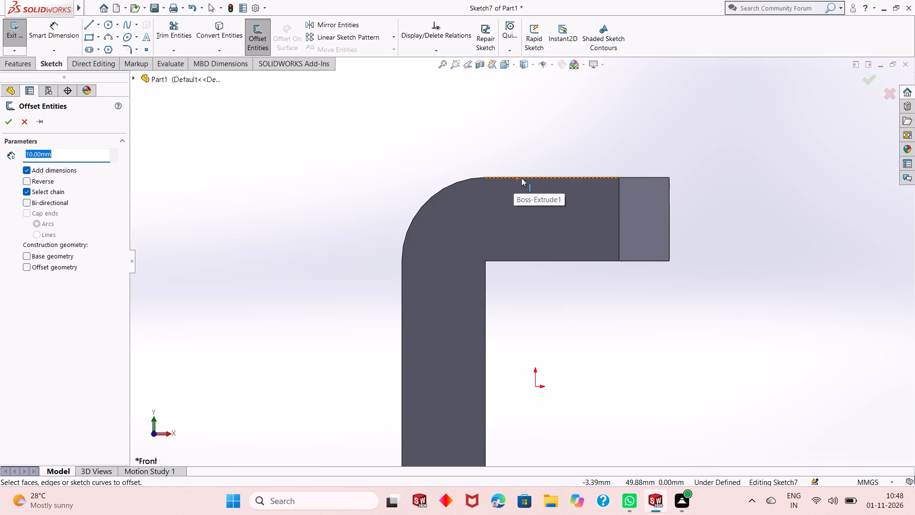
{"action": "left_click", "coordinate": [521, 178]}
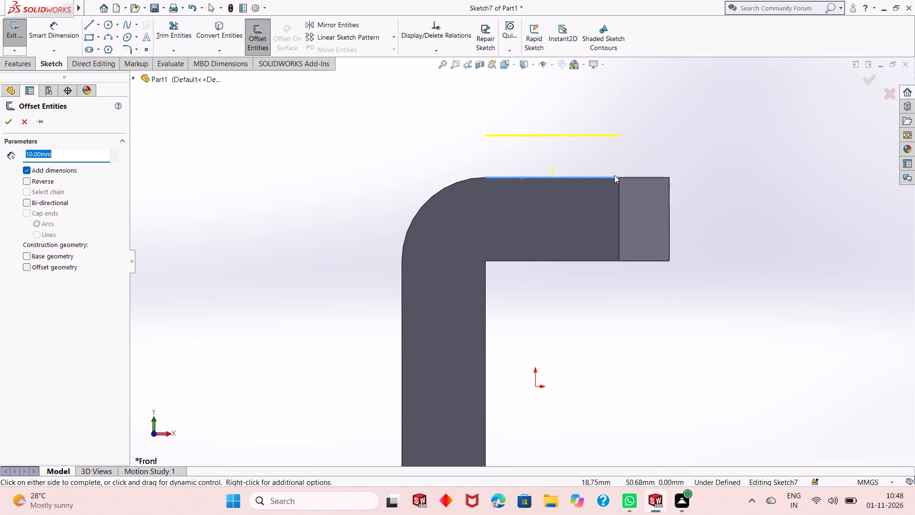
{"action": "middle_click_drag", "start_coordinate": [512, 177], "coordinate": [518, 192]}
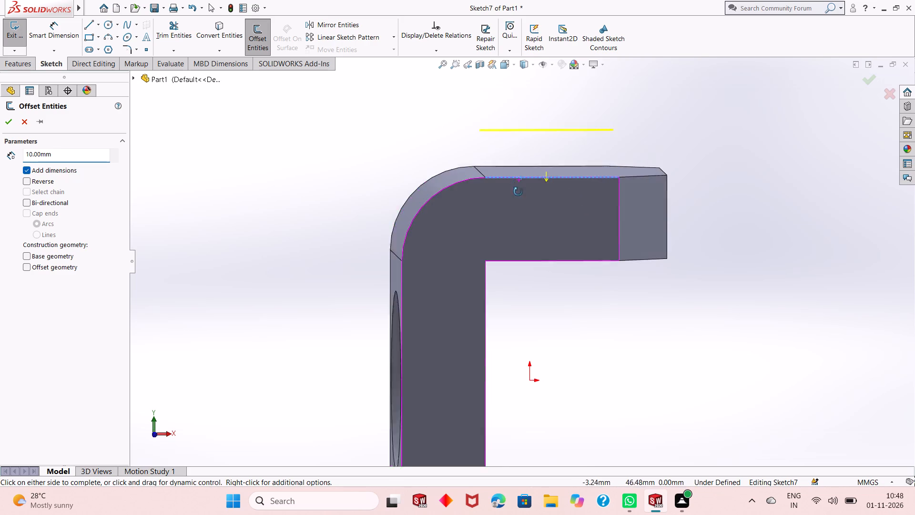
{"action": "middle_click_drag", "start_coordinate": [518, 192], "coordinate": [583, 133]}
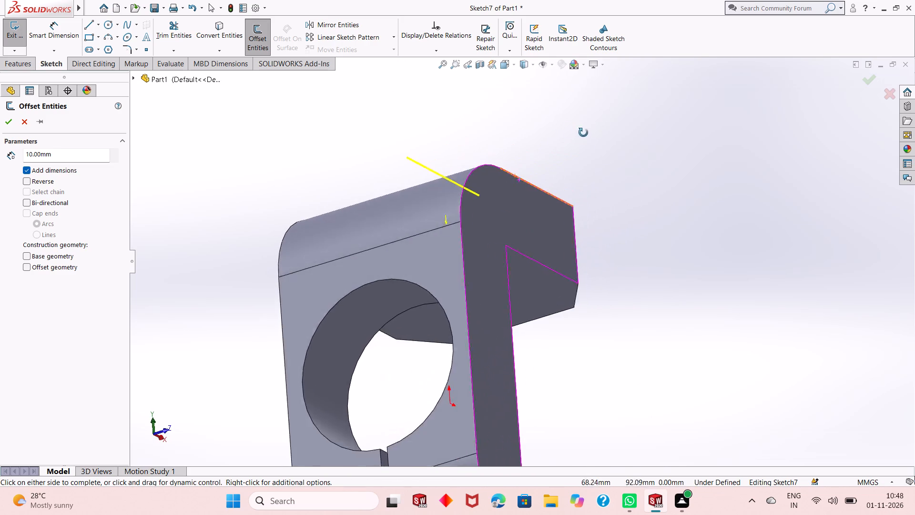
{"action": "middle_click_drag", "start_coordinate": [583, 133], "coordinate": [524, 190]}
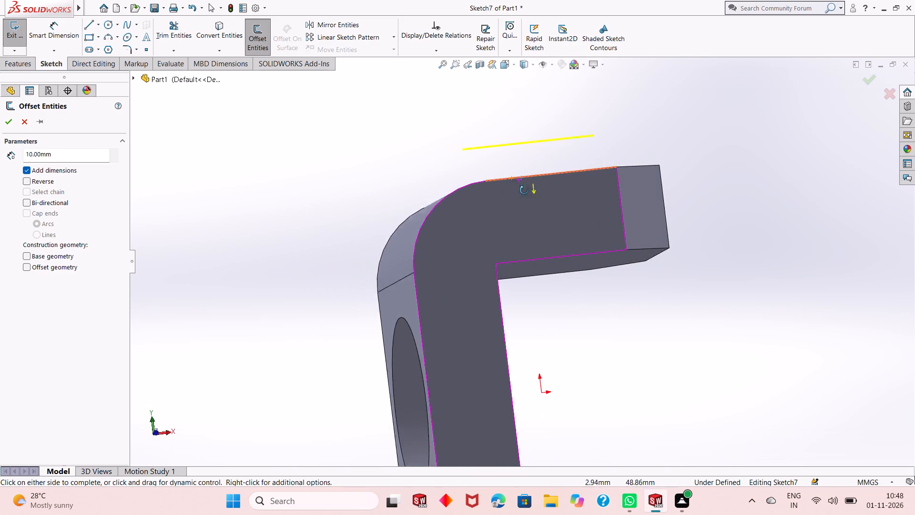
{"action": "middle_click_drag", "start_coordinate": [524, 190], "coordinate": [518, 212]}
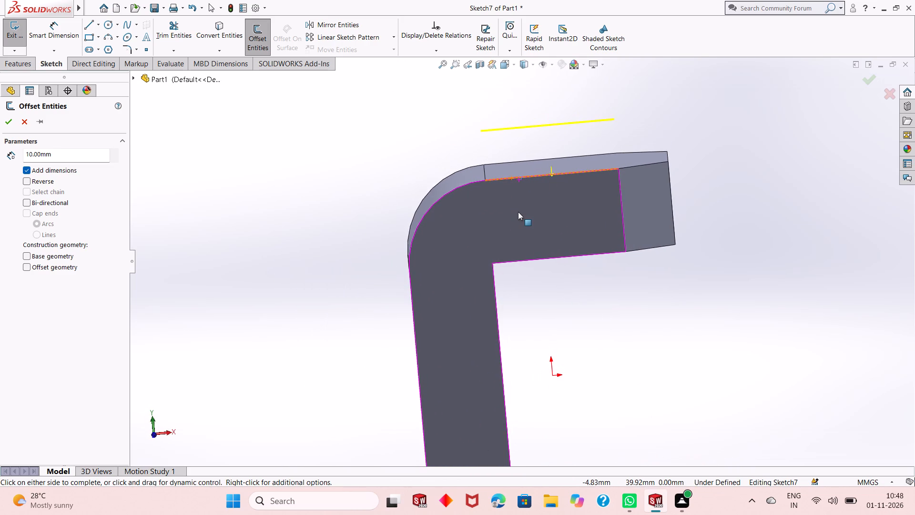
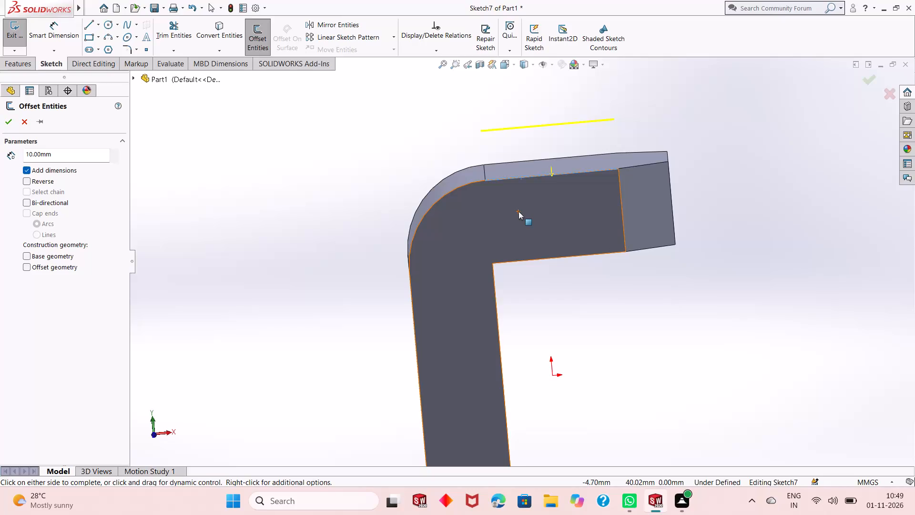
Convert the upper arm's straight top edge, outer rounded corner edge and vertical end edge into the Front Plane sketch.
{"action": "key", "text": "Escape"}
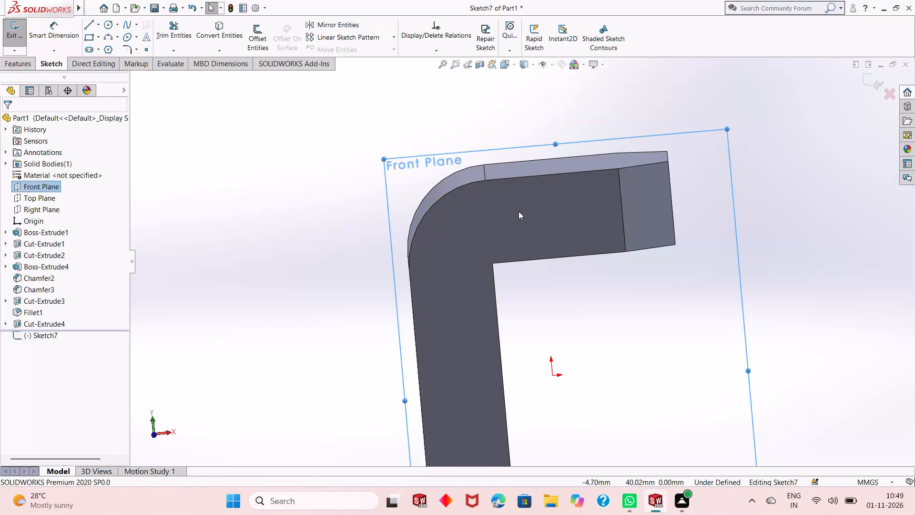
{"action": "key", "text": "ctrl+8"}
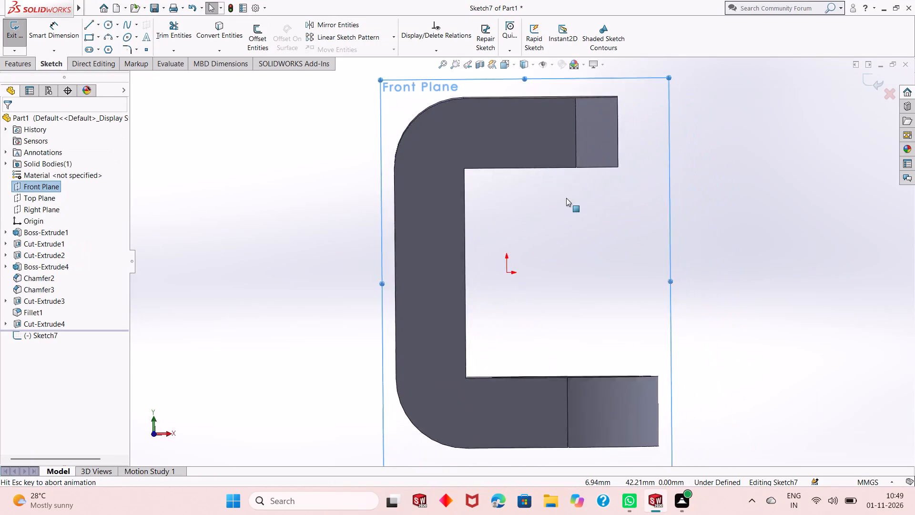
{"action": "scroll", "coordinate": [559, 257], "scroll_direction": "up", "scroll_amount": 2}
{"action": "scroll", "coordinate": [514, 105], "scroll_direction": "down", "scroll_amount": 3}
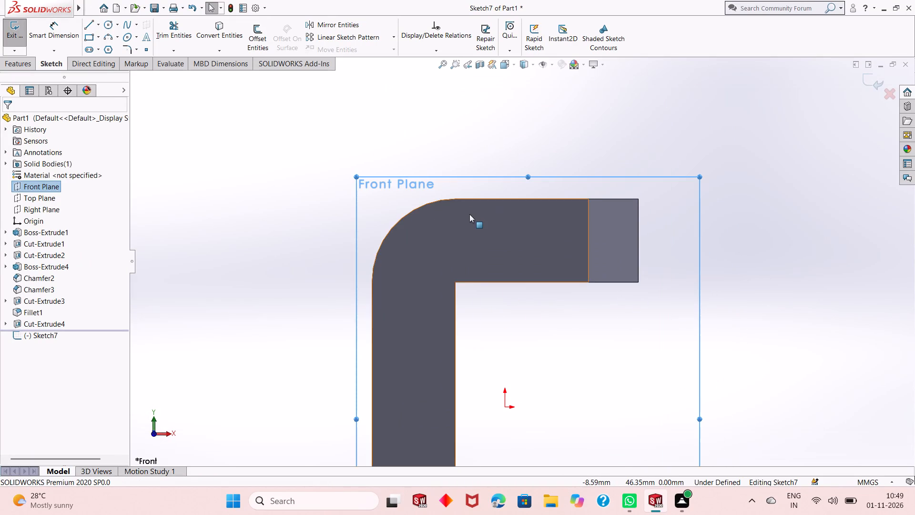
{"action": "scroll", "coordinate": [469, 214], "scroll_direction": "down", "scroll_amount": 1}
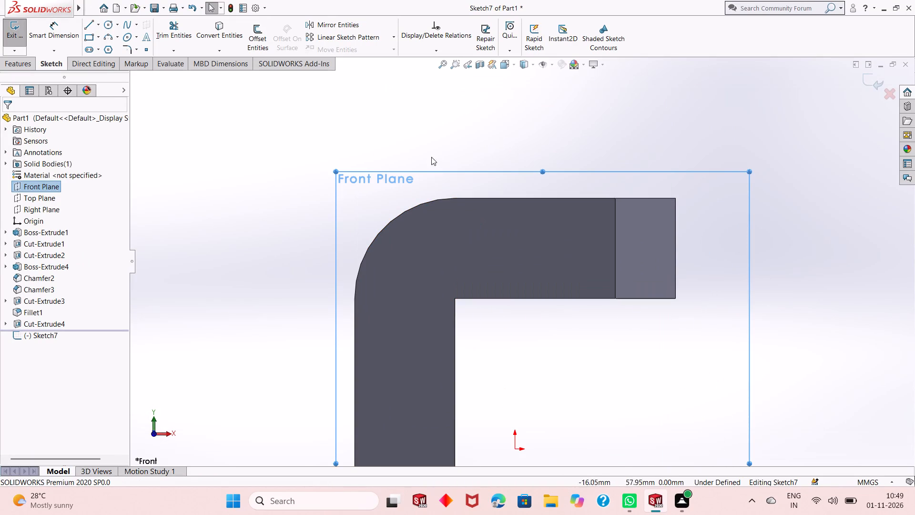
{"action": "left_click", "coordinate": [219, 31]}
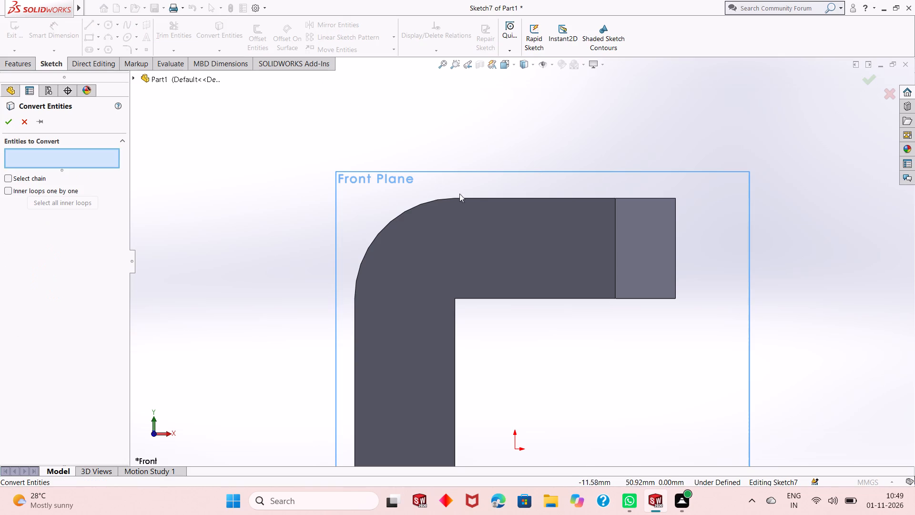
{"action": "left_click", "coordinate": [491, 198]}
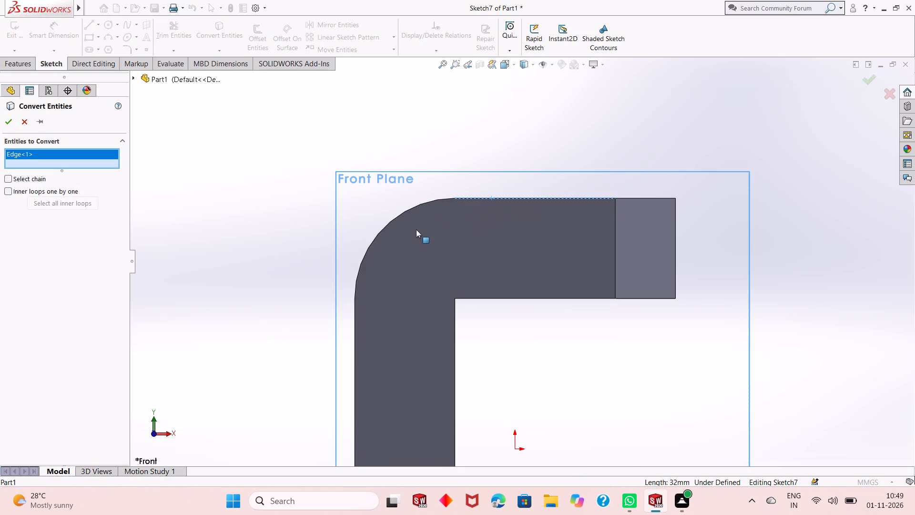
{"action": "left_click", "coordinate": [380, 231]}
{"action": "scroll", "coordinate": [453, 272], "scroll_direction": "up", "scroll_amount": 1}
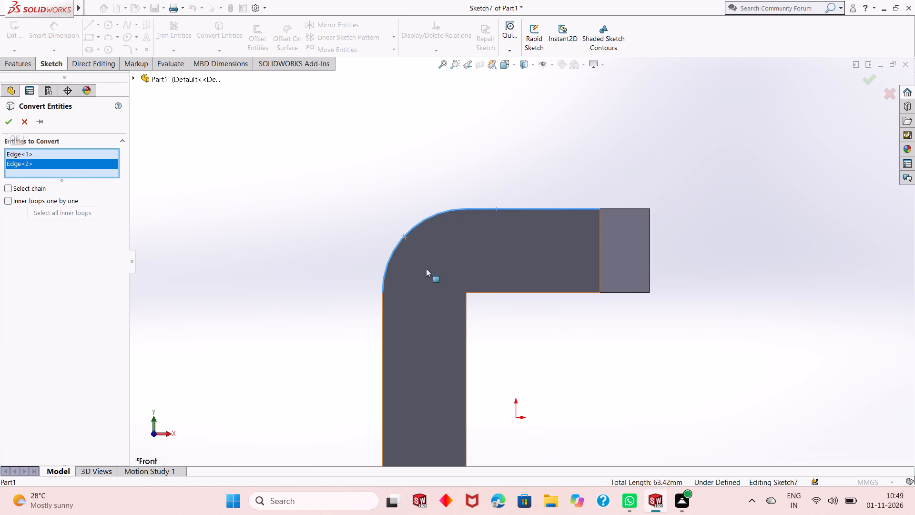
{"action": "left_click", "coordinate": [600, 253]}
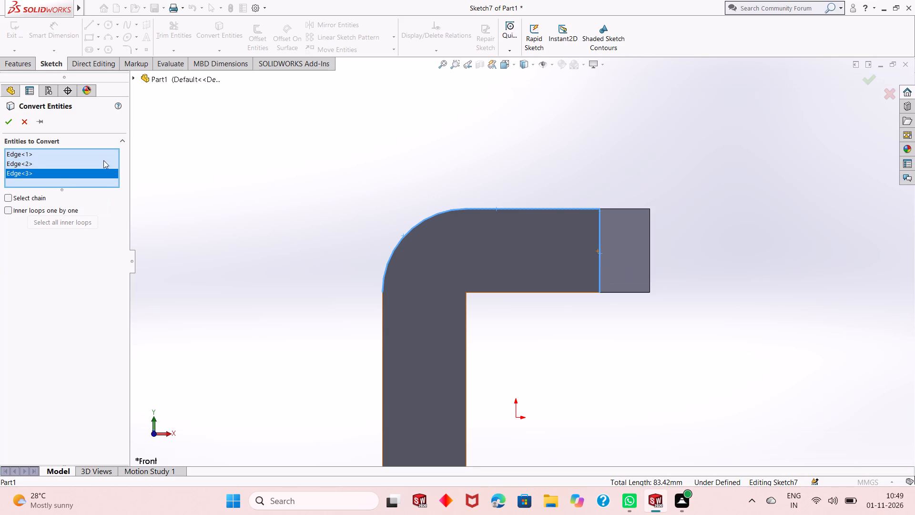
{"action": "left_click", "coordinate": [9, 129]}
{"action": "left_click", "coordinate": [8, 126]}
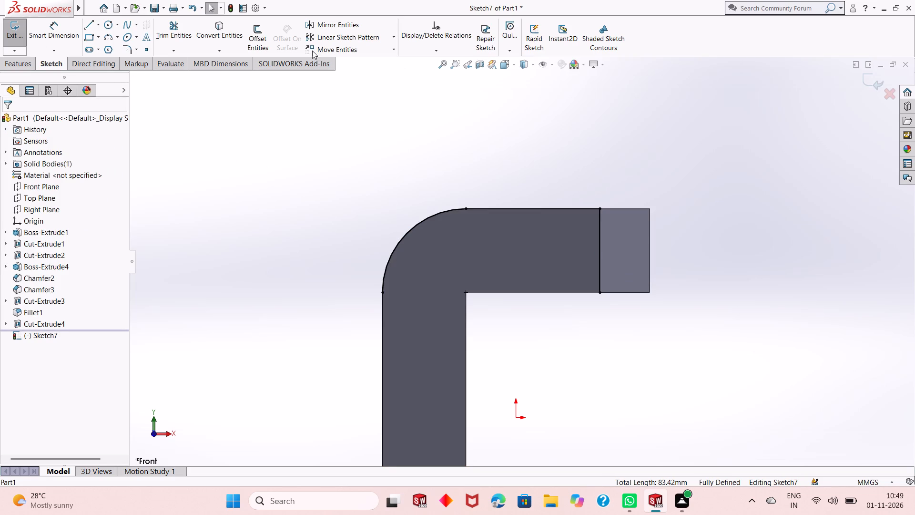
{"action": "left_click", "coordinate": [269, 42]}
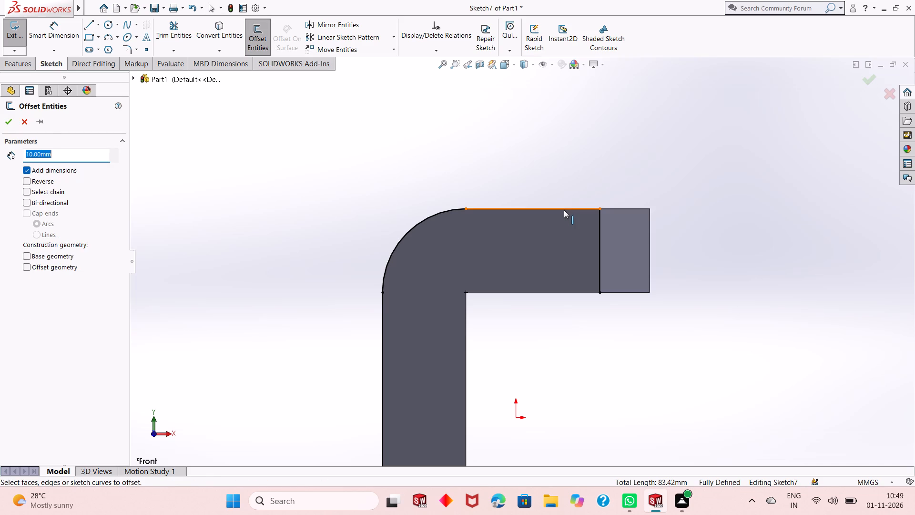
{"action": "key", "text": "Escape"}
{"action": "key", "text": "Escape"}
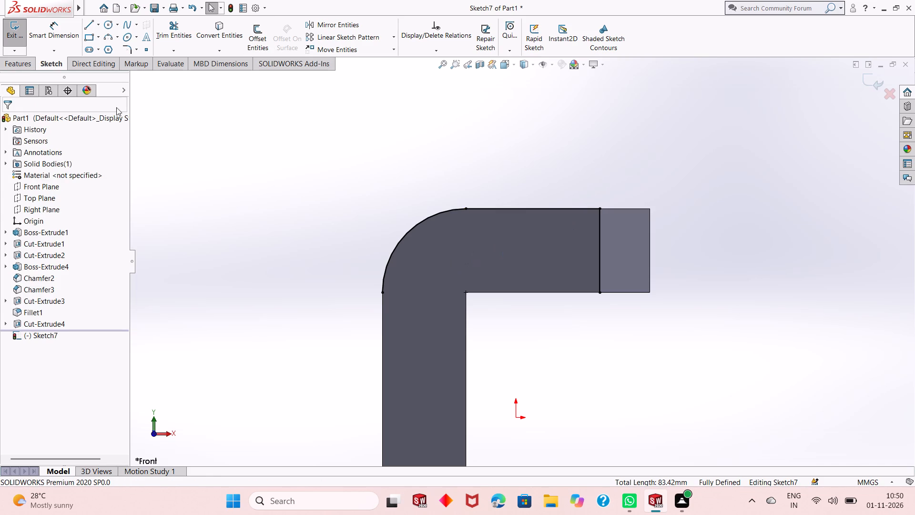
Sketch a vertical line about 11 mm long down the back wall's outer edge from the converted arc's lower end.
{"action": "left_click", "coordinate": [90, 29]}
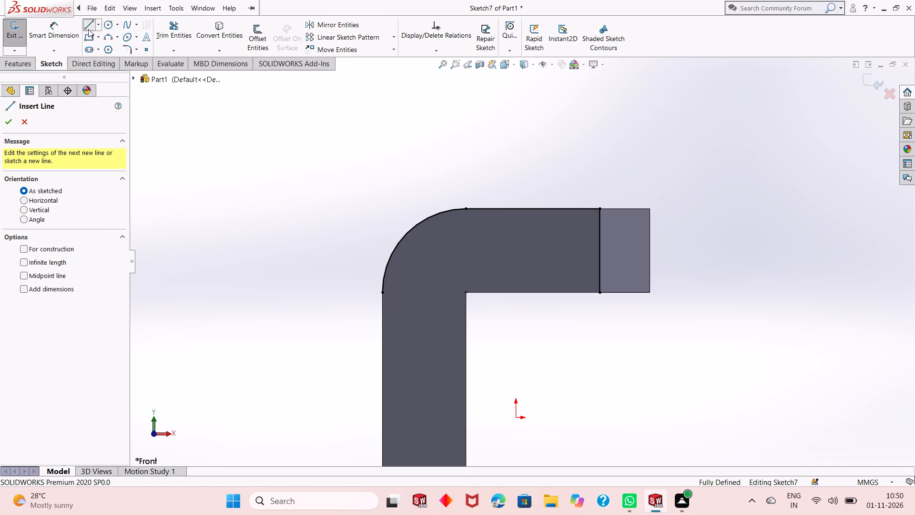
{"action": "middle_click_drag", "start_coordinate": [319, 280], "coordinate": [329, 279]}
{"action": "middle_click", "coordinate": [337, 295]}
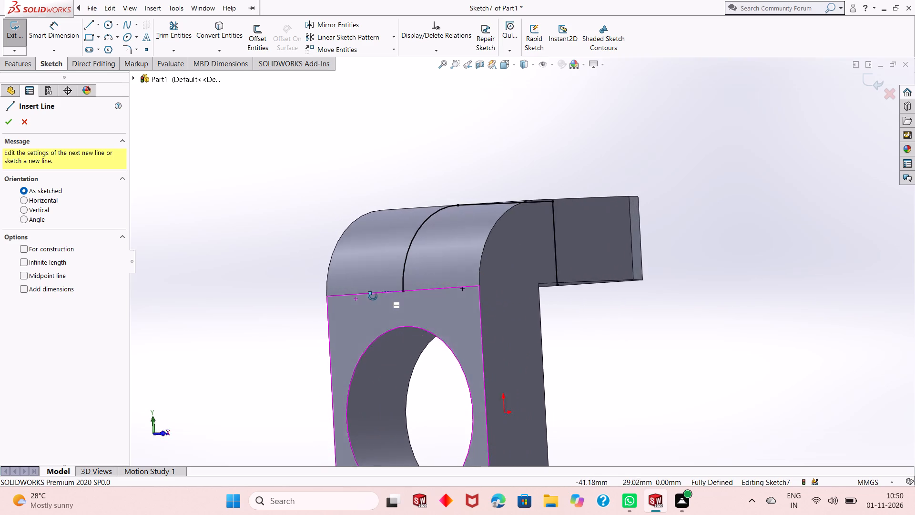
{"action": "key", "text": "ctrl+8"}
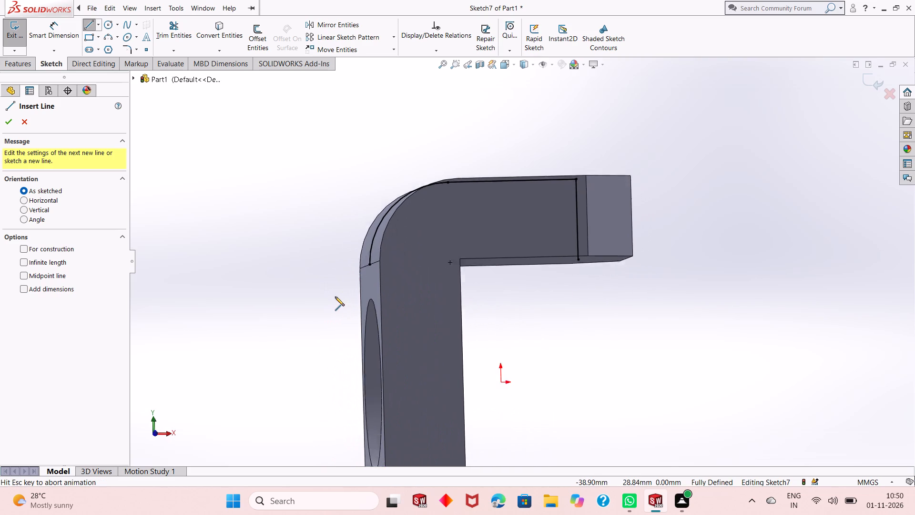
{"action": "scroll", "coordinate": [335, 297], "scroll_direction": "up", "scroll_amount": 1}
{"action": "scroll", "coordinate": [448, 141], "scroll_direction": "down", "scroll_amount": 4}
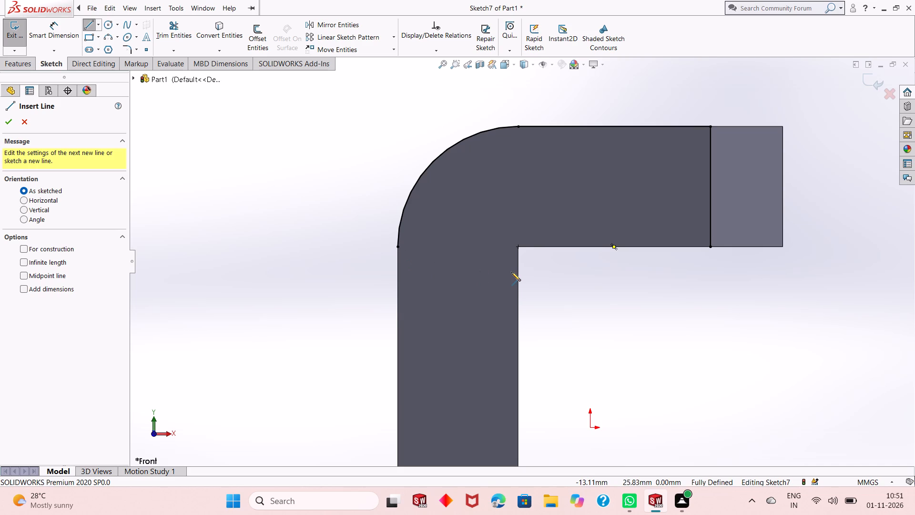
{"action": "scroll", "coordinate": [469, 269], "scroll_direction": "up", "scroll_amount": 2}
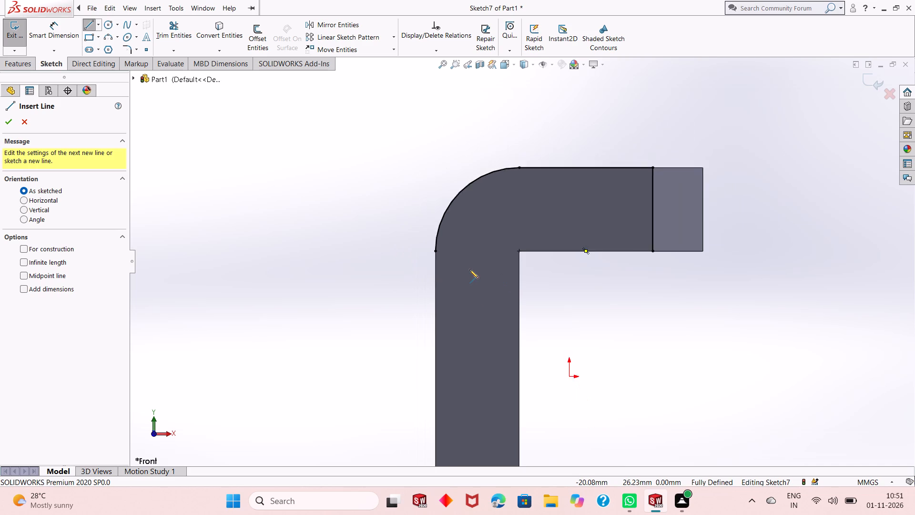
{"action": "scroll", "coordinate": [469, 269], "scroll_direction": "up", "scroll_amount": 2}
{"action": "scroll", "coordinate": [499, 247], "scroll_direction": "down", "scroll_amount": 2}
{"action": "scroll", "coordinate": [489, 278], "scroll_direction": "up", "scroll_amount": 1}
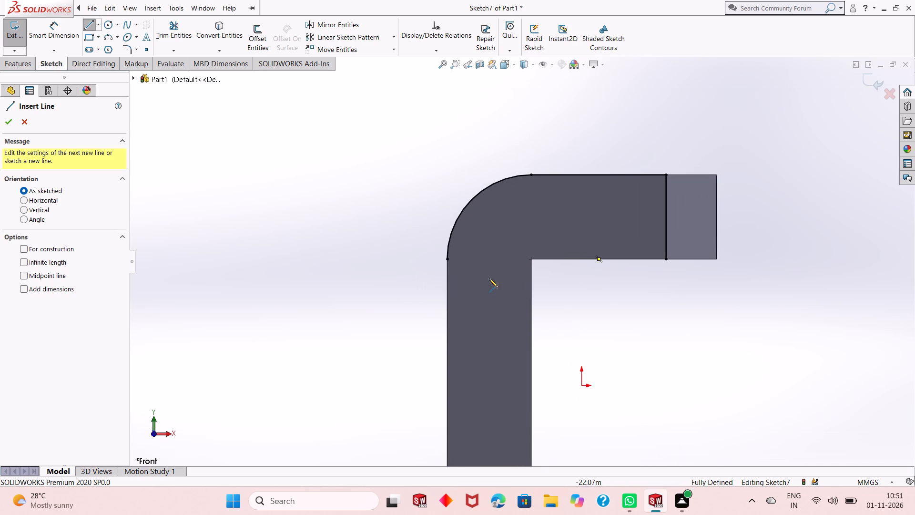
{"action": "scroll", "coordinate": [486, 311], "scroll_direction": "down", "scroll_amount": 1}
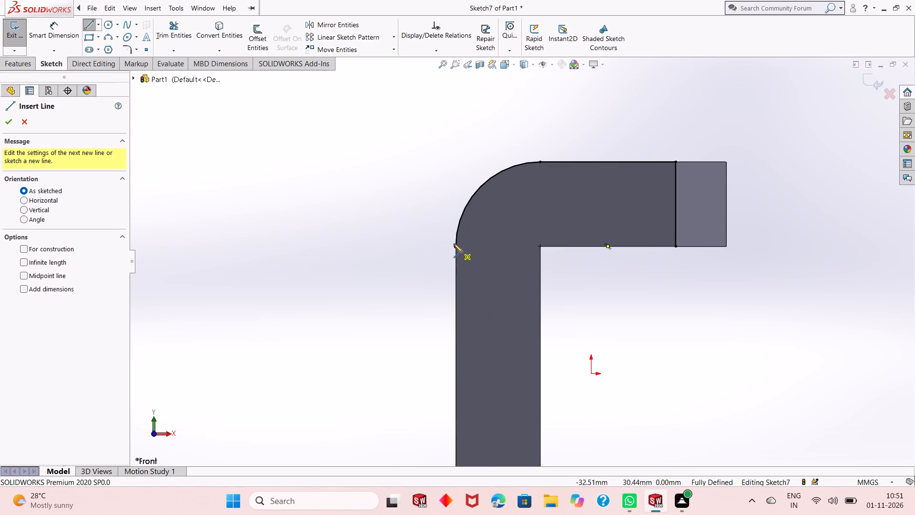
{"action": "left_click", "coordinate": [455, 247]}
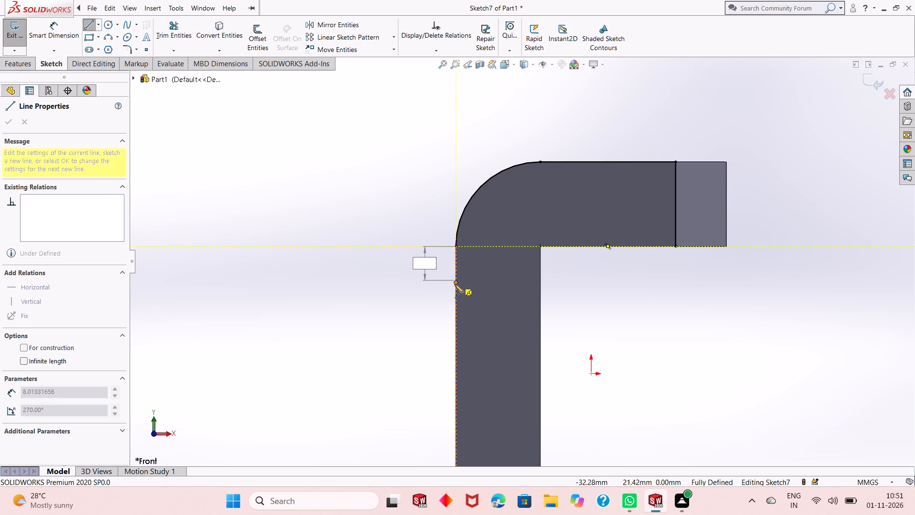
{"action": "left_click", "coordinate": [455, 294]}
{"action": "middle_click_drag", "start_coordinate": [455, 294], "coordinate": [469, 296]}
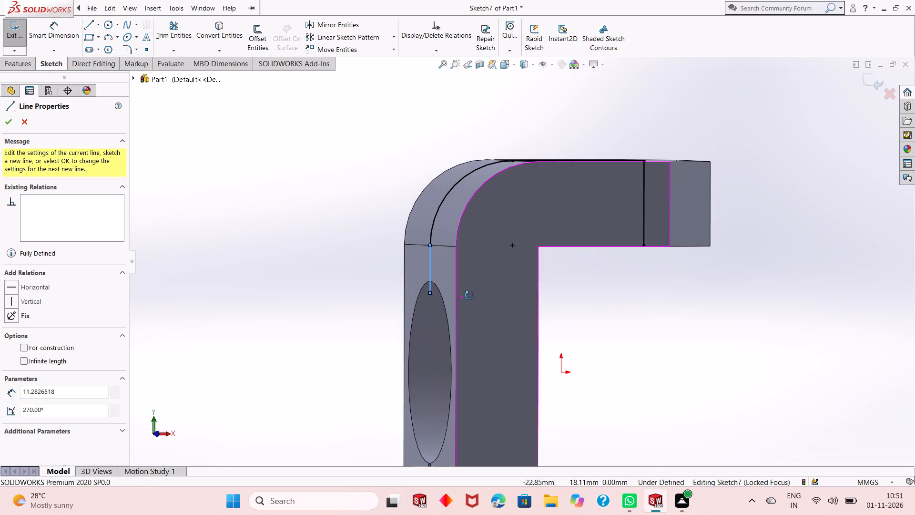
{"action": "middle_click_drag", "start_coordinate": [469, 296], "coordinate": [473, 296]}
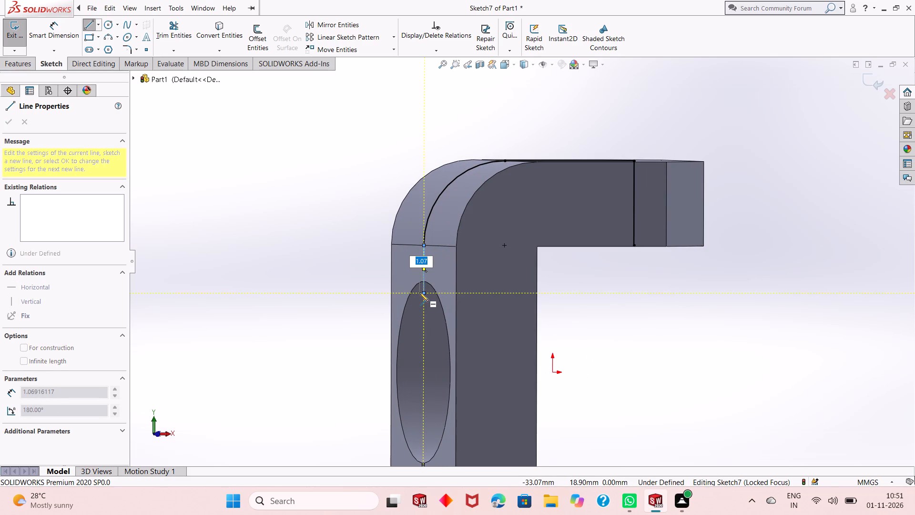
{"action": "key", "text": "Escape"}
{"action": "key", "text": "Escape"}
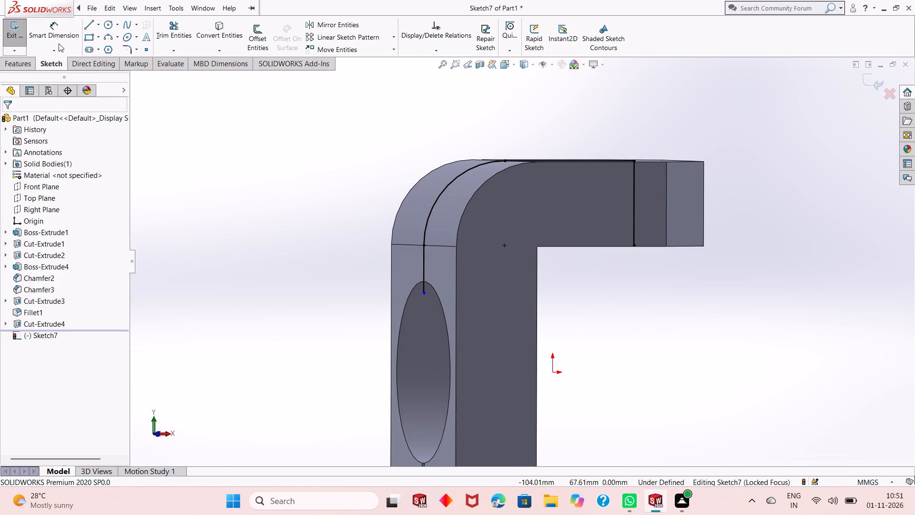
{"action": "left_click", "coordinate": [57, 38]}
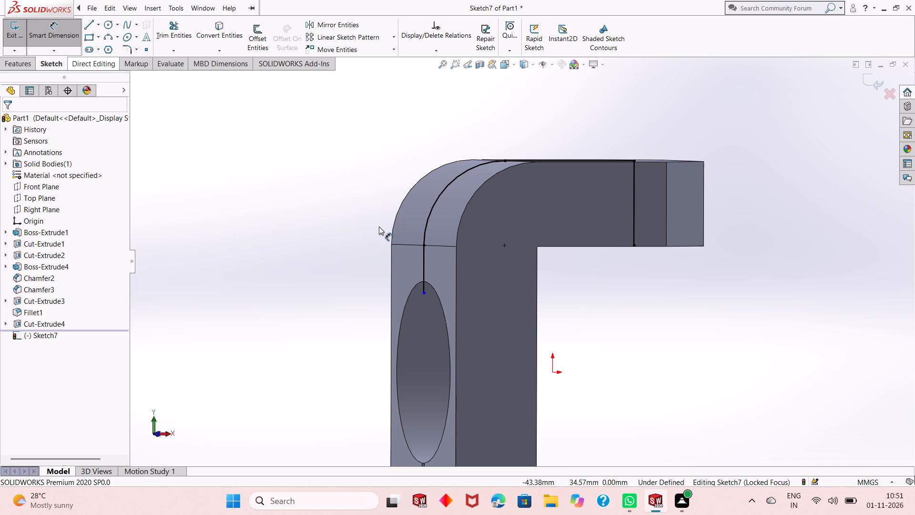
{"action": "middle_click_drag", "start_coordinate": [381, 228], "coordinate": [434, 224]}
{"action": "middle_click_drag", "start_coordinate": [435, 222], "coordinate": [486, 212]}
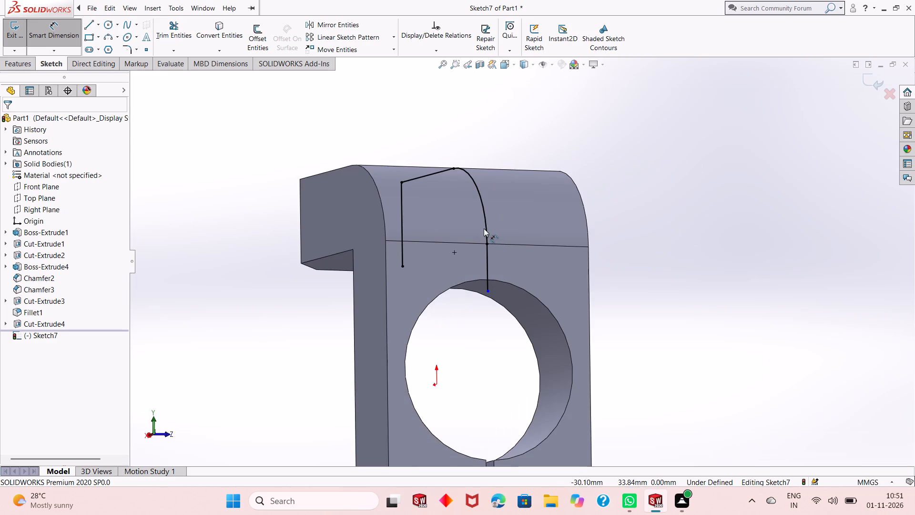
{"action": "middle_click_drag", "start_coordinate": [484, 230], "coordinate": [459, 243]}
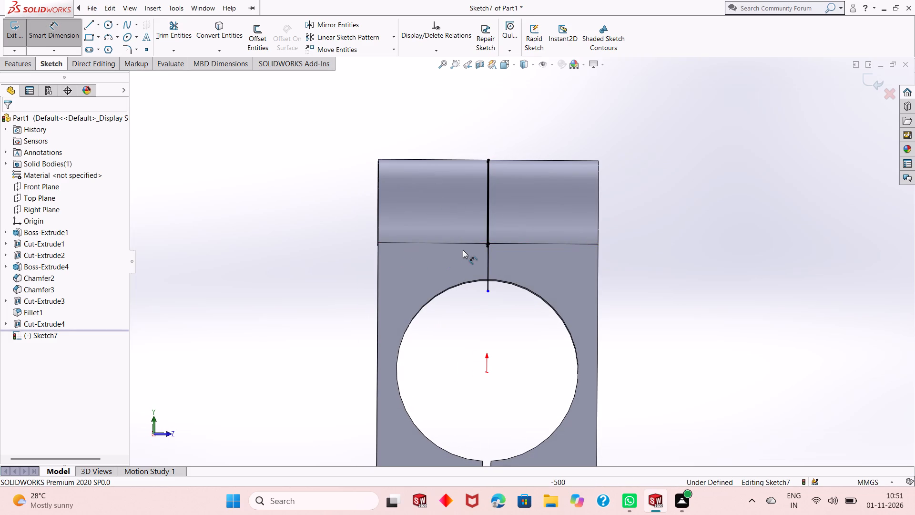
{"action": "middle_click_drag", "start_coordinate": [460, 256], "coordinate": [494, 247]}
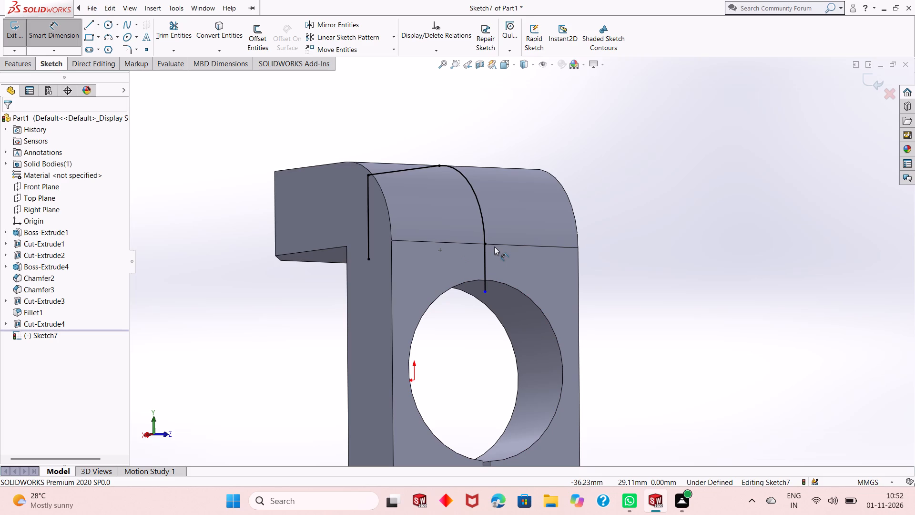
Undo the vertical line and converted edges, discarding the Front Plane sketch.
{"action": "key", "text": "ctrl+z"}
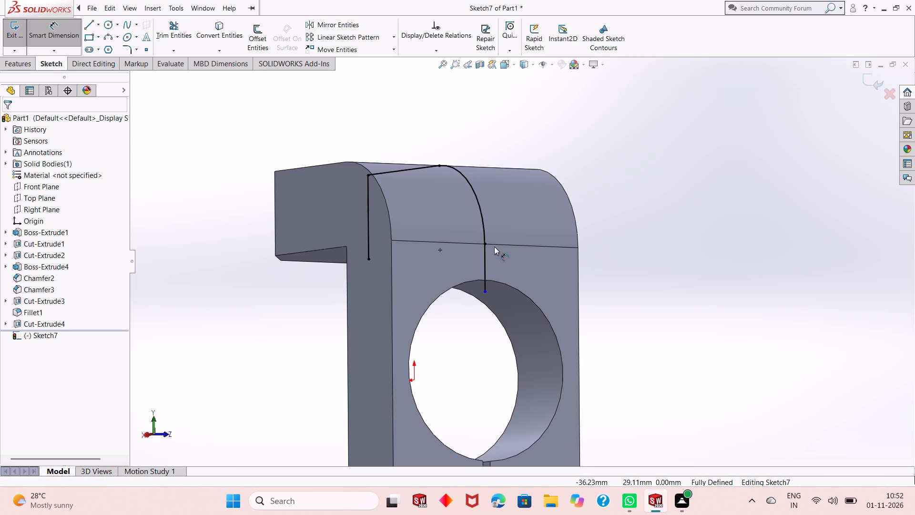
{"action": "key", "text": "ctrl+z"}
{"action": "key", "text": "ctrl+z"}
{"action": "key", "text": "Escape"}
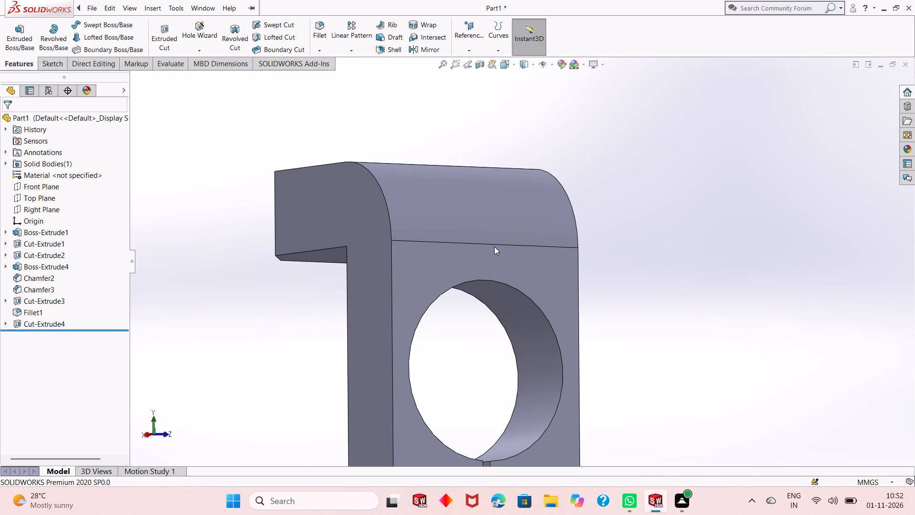
Undo the back-wall cut to return to its circle and narrow slot sketch.
{"action": "key", "text": "ctrl+z"}
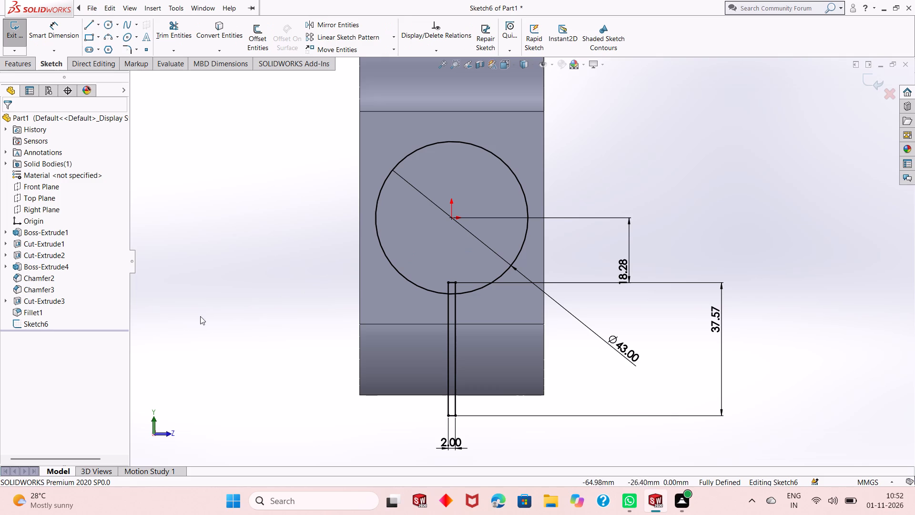
Extrude-cut the back wall's circle region and all three narrow slot regions as selected contours, Blind to 20 mm depth.
{"action": "middle_click_drag", "start_coordinate": [365, 266], "coordinate": [314, 289]}
{"action": "scroll", "coordinate": [298, 266], "scroll_direction": "up", "scroll_amount": 1}
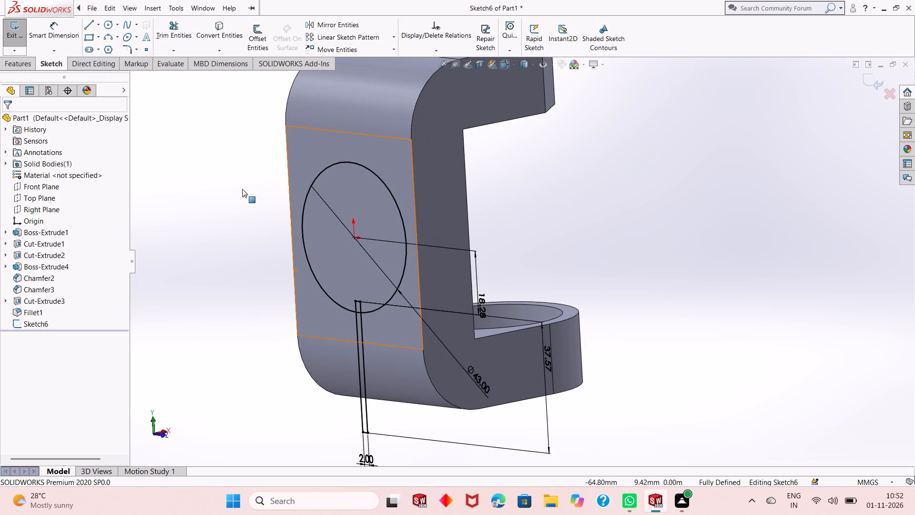
{"action": "left_click", "coordinate": [20, 64]}
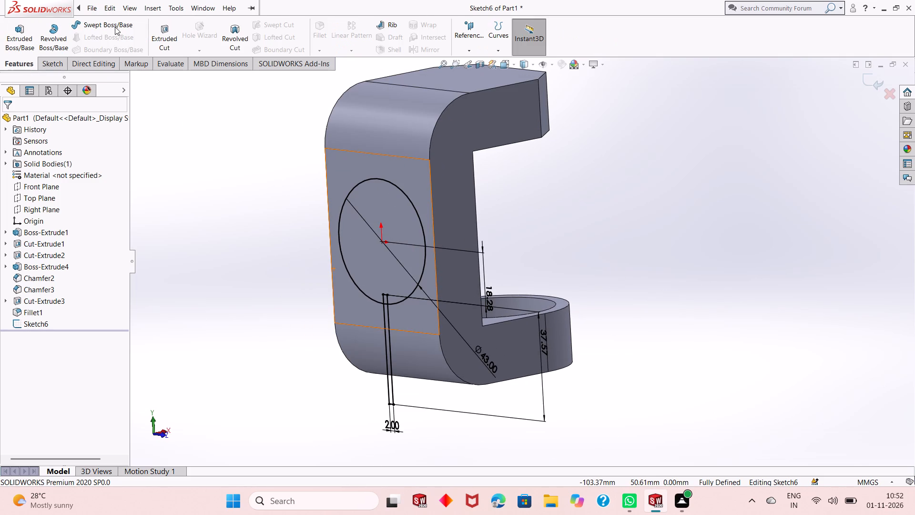
{"action": "left_click", "coordinate": [150, 31]}
{"action": "left_click", "coordinate": [416, 294]}
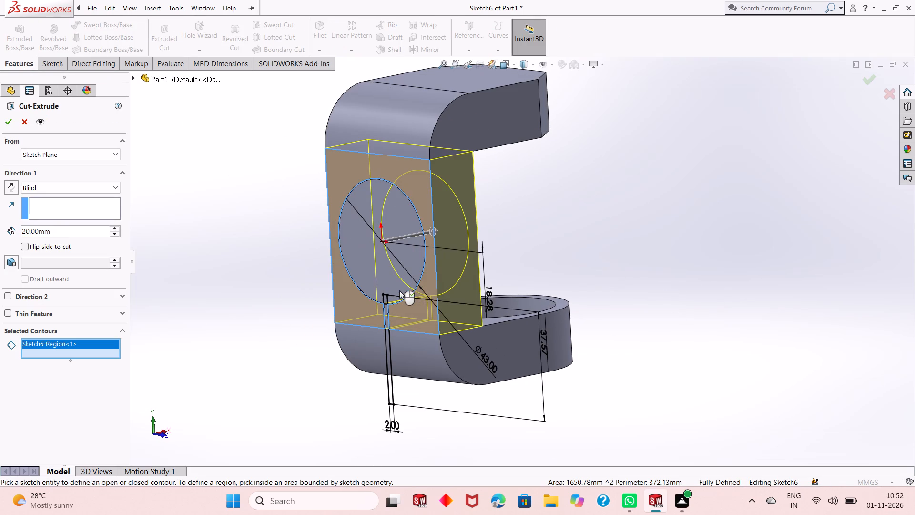
{"action": "right_click", "coordinate": [77, 340]}
{"action": "left_click", "coordinate": [97, 361]}
{"action": "left_click", "coordinate": [402, 248]}
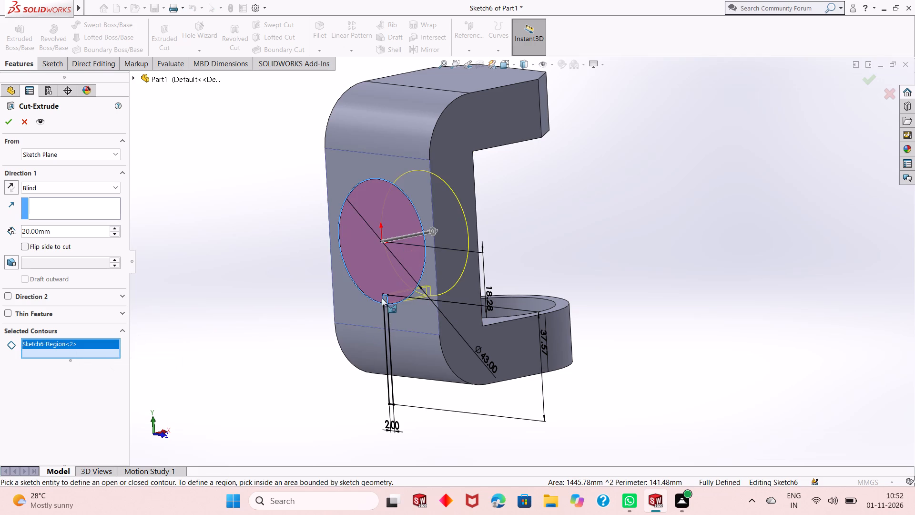
{"action": "scroll", "coordinate": [367, 340], "scroll_direction": "down", "scroll_amount": 5}
{"action": "left_click", "coordinate": [484, 436]}
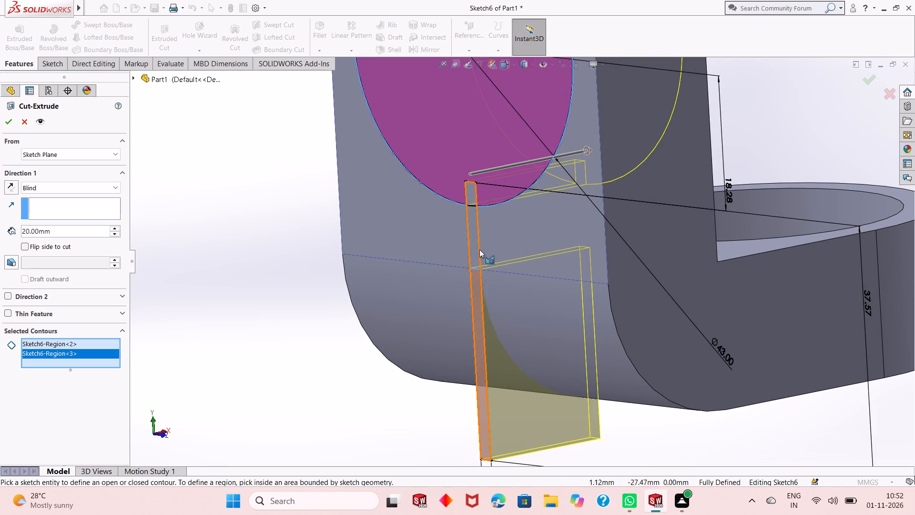
{"action": "left_click", "coordinate": [477, 245]}
{"action": "left_click", "coordinate": [471, 197]}
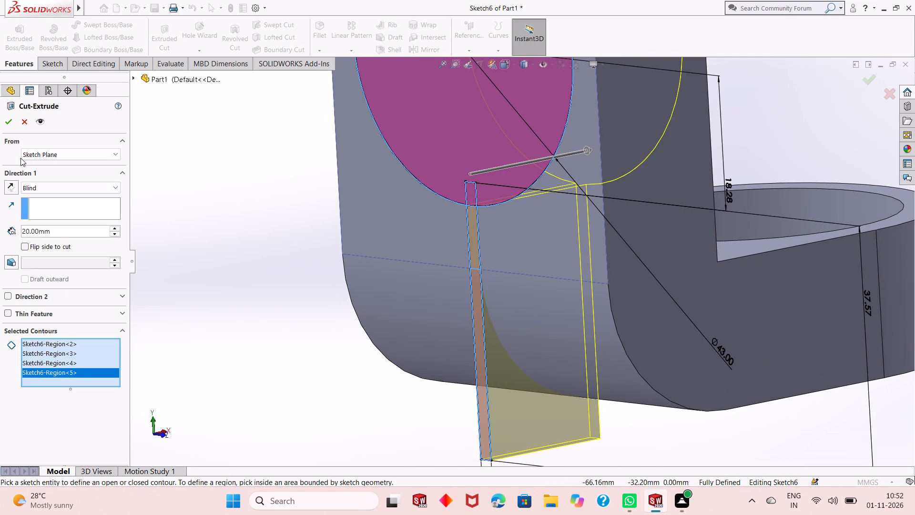
{"action": "left_click", "coordinate": [10, 124]}
{"action": "scroll", "coordinate": [326, 317], "scroll_direction": "up", "scroll_amount": 2}
{"action": "left_click", "coordinate": [204, 287]}
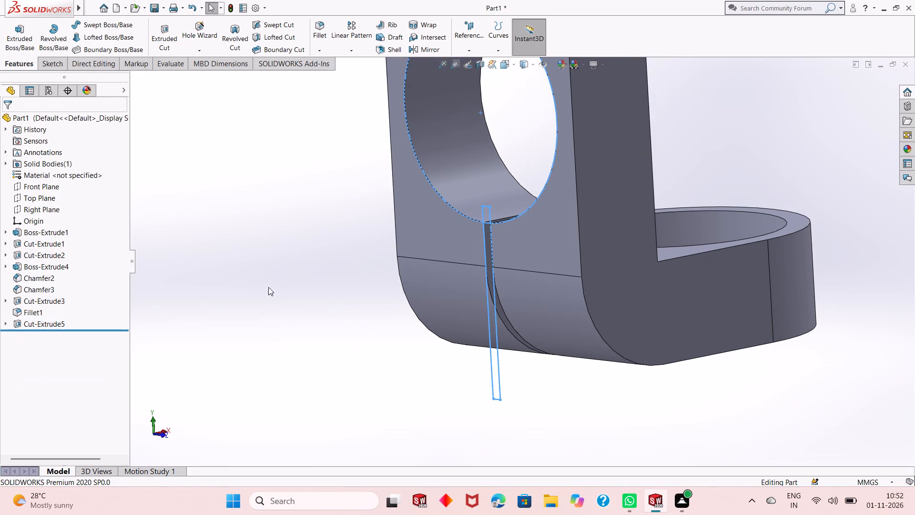
Start a new sketch on the back wall's flat outer face and orient the view normal to it.
{"action": "middle_click_drag", "start_coordinate": [447, 268], "coordinate": [346, 438]}
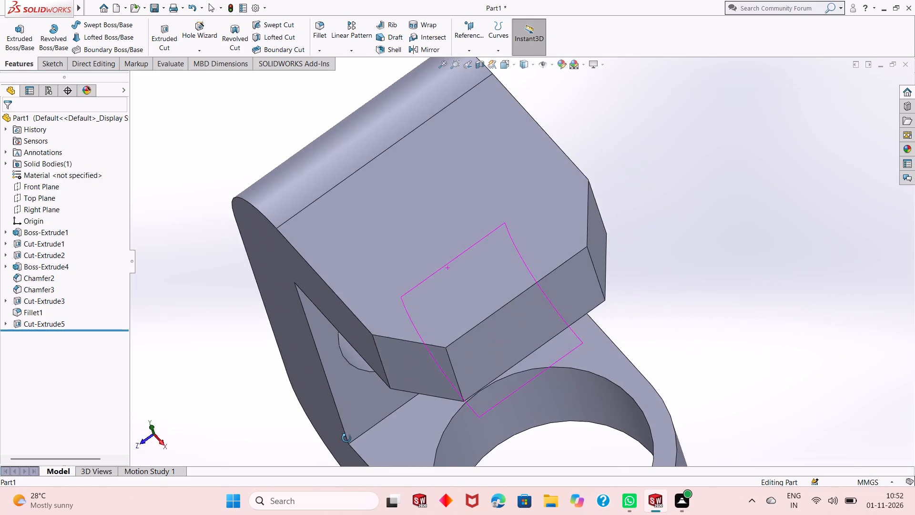
{"action": "middle_click_drag", "start_coordinate": [346, 438], "coordinate": [481, 354]}
{"action": "scroll", "coordinate": [497, 298], "scroll_direction": "up", "scroll_amount": 4}
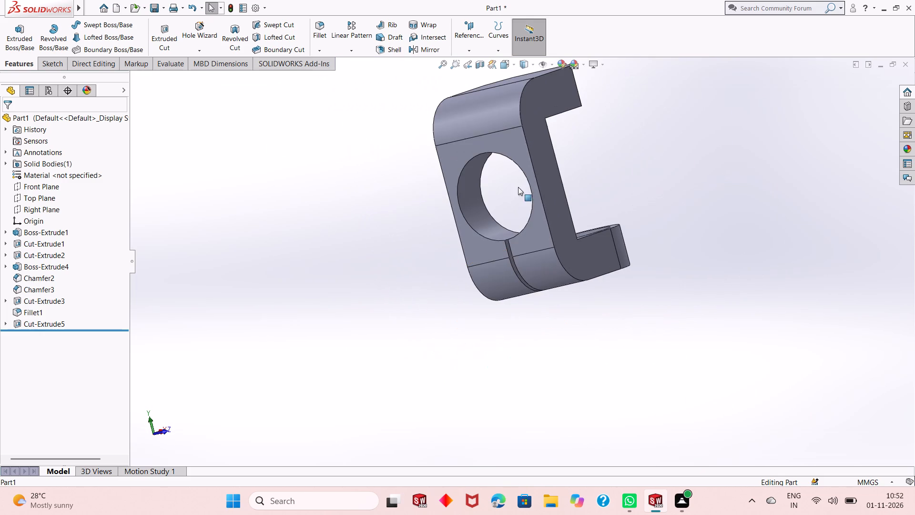
{"action": "scroll", "coordinate": [518, 187], "scroll_direction": "up", "scroll_amount": 1}
{"action": "middle_click_drag", "start_coordinate": [513, 116], "coordinate": [524, 113]}
{"action": "scroll", "coordinate": [507, 152], "scroll_direction": "up", "scroll_amount": 1}
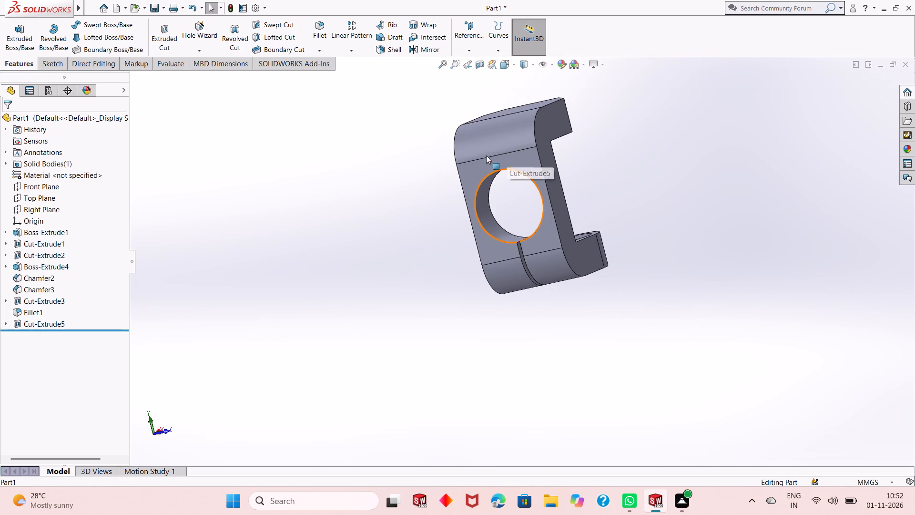
{"action": "left_click", "coordinate": [474, 167]}
{"action": "left_click", "coordinate": [516, 138]}
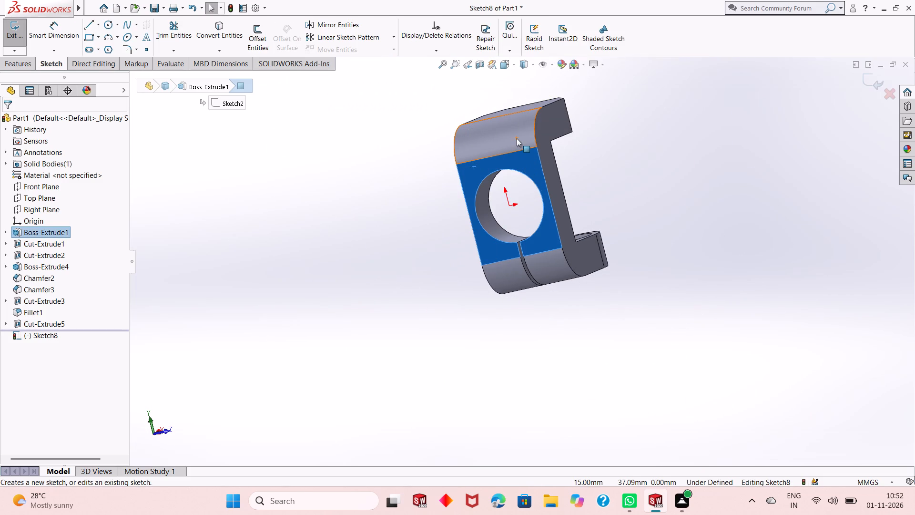
{"action": "key", "text": "ctrl+8"}
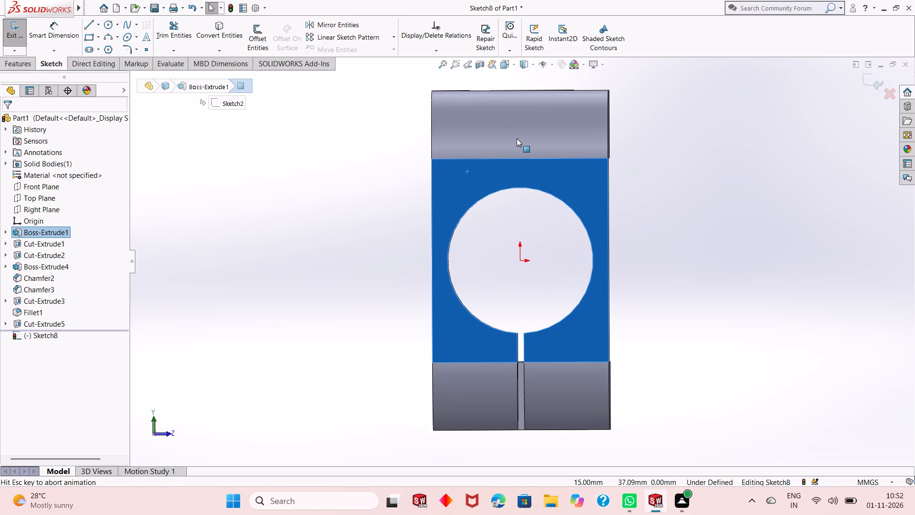
{"action": "scroll", "coordinate": [508, 174], "scroll_direction": "up", "scroll_amount": 1}
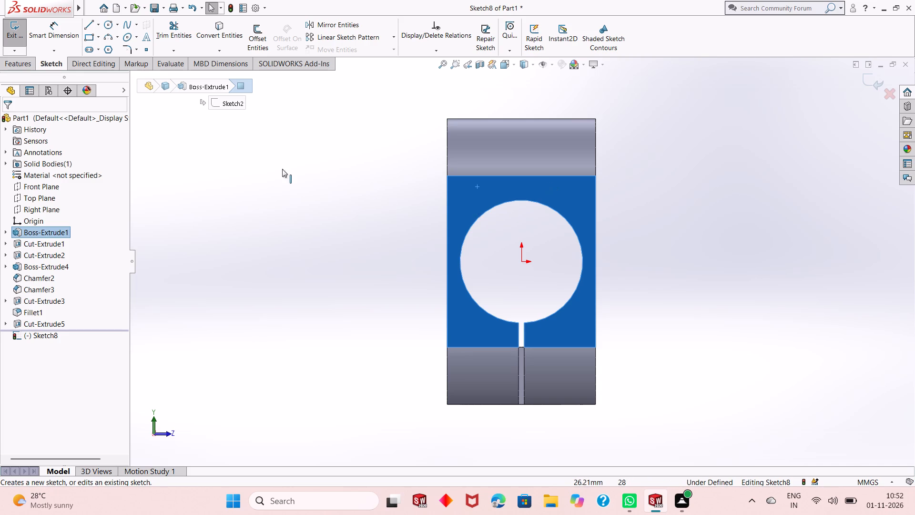
{"action": "left_click", "coordinate": [196, 208]}
{"action": "scroll", "coordinate": [576, 98], "scroll_direction": "down", "scroll_amount": 2}
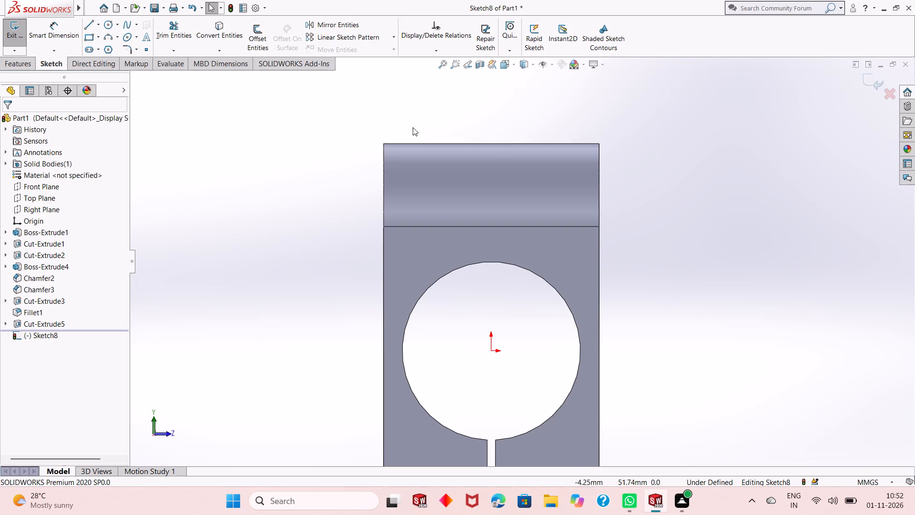
Convert the back wall's vertical edge and the upper rounded corner's edge on the negative Z side into sketch lines.
{"action": "left_click", "coordinate": [87, 23]}
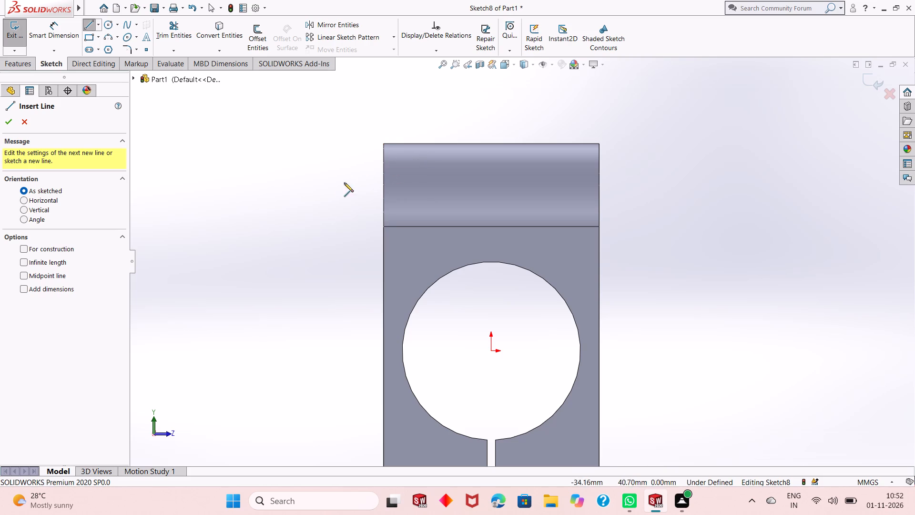
{"action": "left_click", "coordinate": [18, 120]}
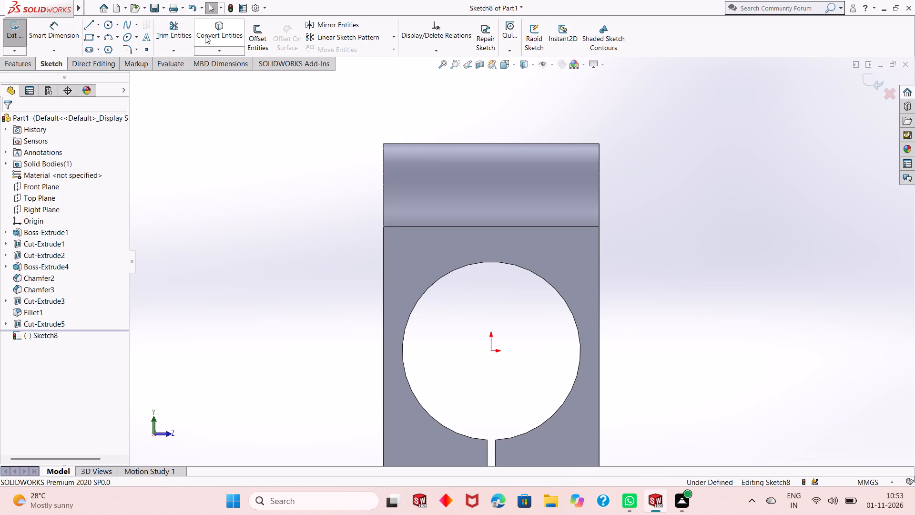
{"action": "left_click", "coordinate": [213, 31]}
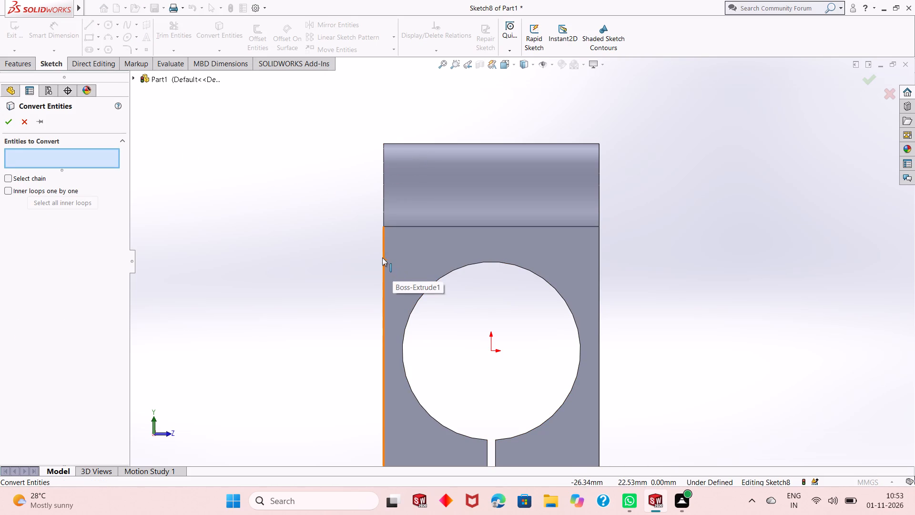
{"action": "left_click", "coordinate": [382, 257]}
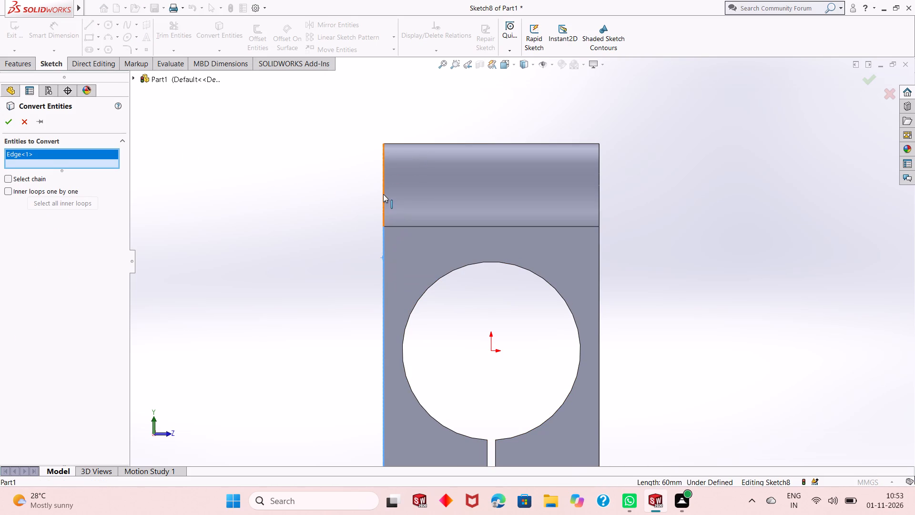
{"action": "left_click", "coordinate": [383, 194]}
{"action": "left_click", "coordinate": [13, 124]}
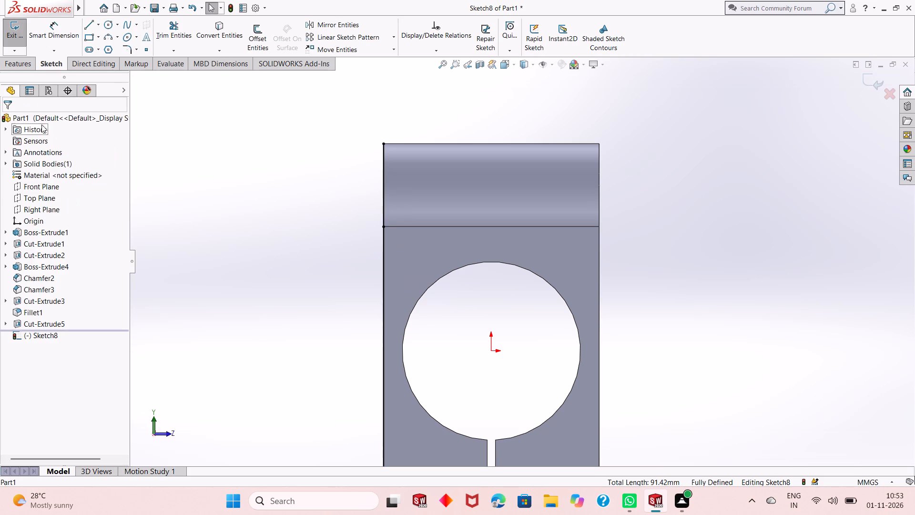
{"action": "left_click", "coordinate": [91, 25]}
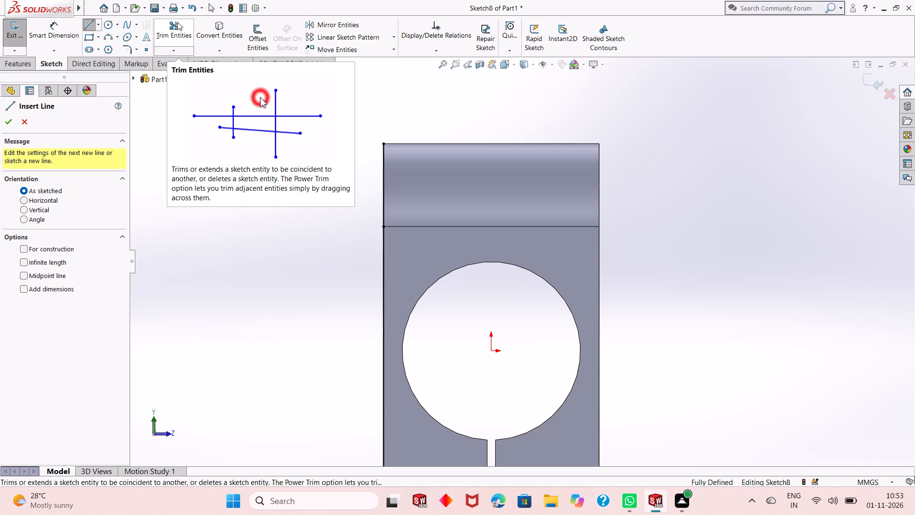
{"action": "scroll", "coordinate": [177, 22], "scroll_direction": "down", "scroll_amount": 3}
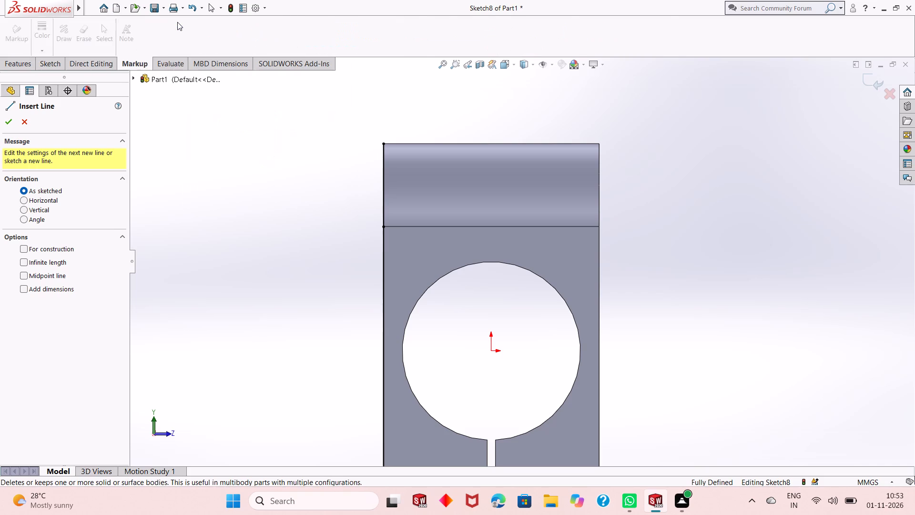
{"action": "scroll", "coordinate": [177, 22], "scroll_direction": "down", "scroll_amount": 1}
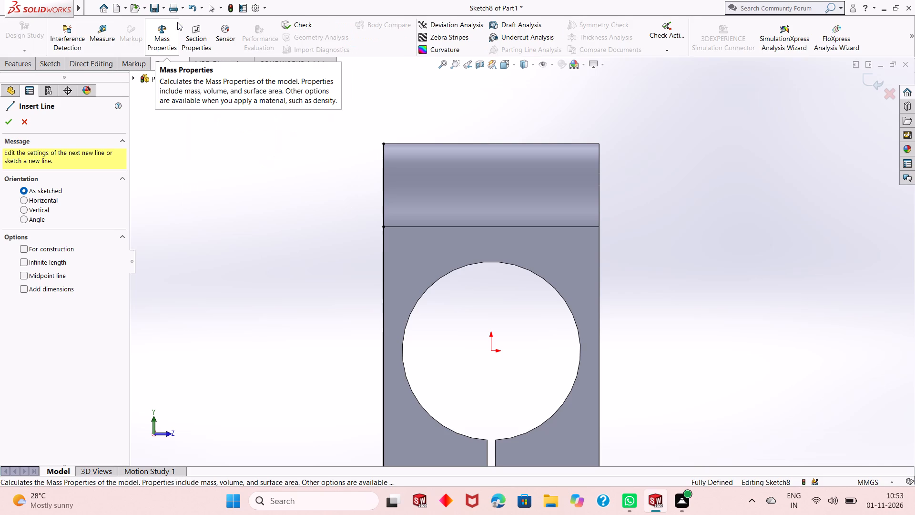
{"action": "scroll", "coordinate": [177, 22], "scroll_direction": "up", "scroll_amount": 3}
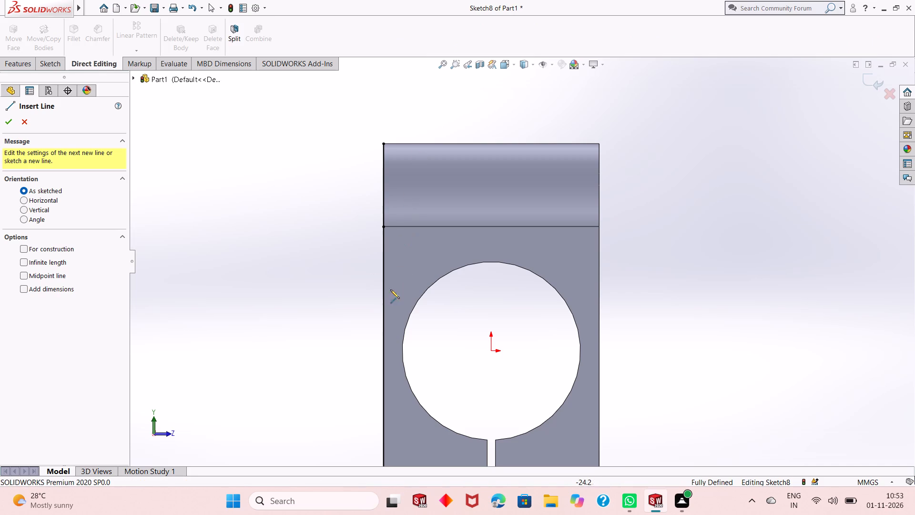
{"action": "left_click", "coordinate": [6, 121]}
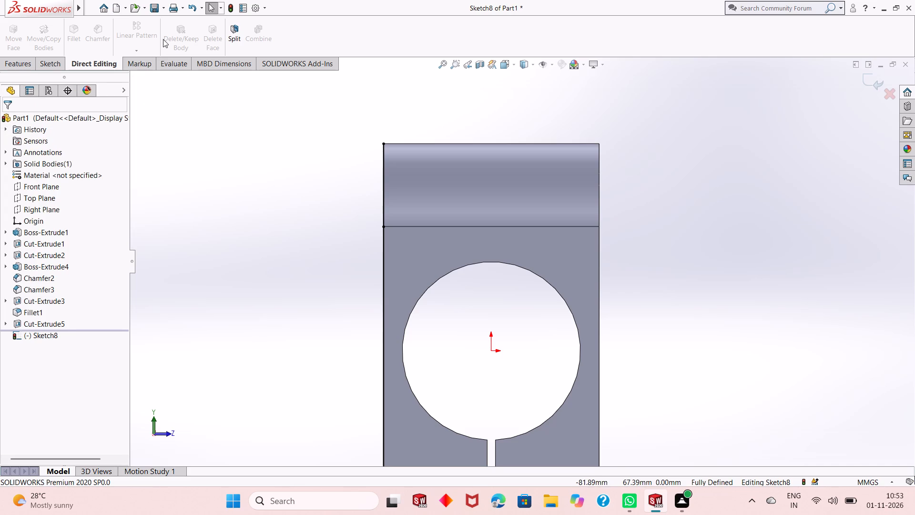
Offset both converted side edges 5 mm inward onto the part, with the offset direction reversed and dimensions added.
{"action": "left_click", "coordinate": [56, 67]}
{"action": "left_click", "coordinate": [246, 41]}
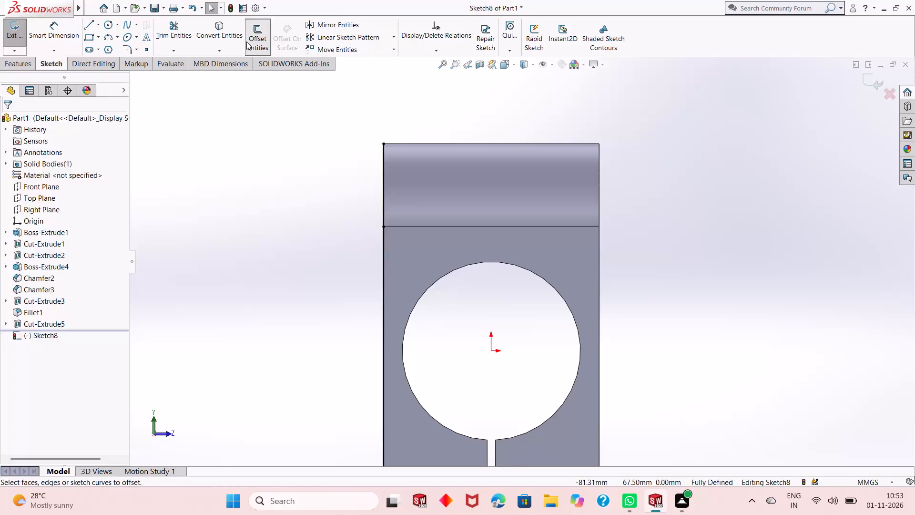
{"action": "left_click", "coordinate": [384, 187]}
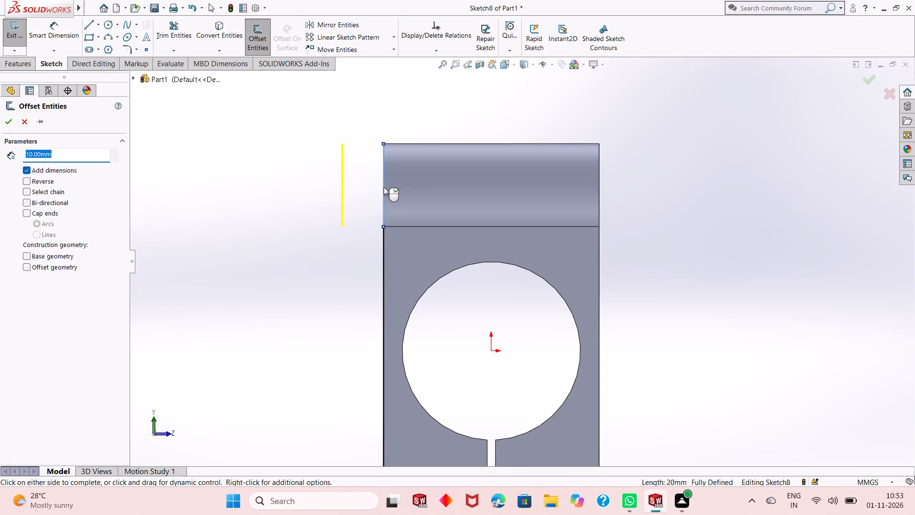
{"action": "left_click", "coordinate": [50, 183]}
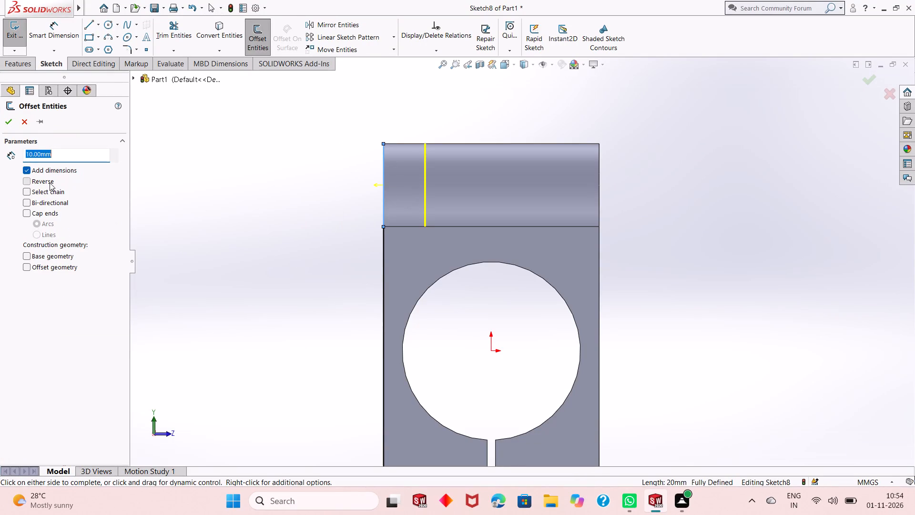
{"action": "key", "text": "5"}
{"action": "key", "text": "Return"}
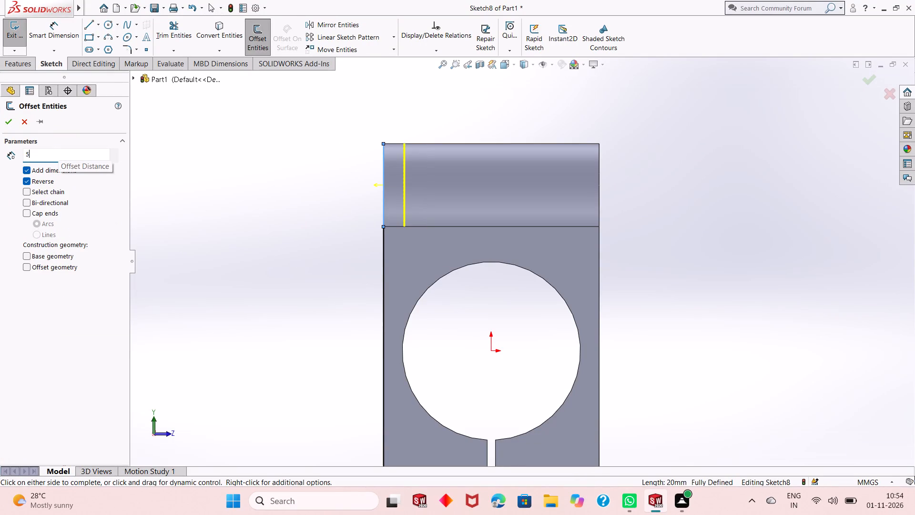
{"action": "left_click", "coordinate": [382, 297]}
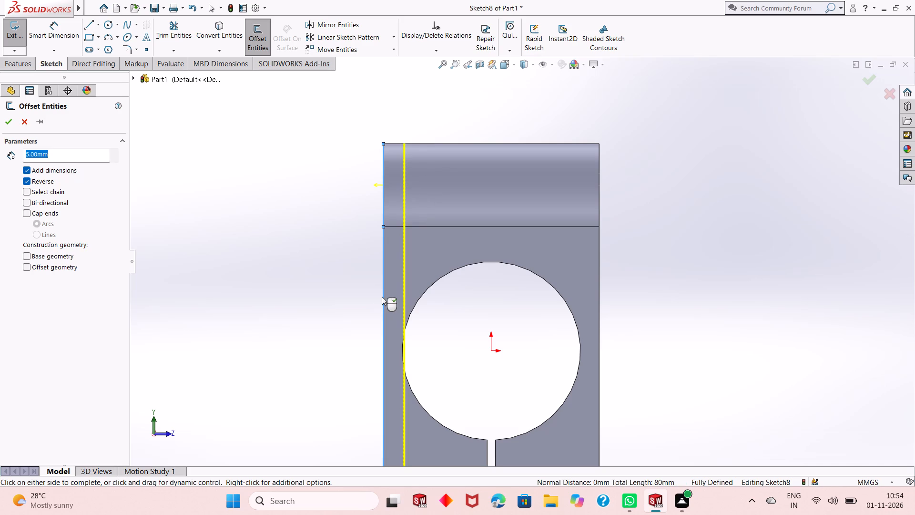
{"action": "left_click", "coordinate": [3, 117]}
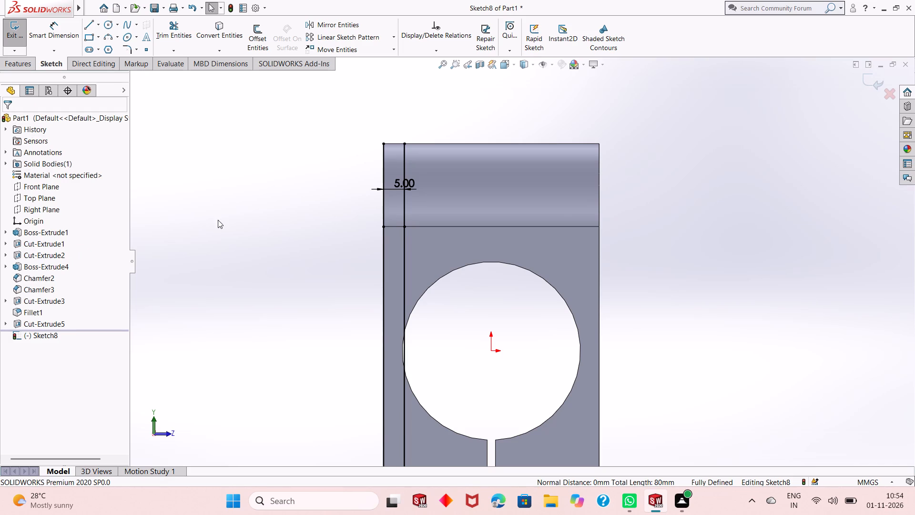
Offset the back-wall hole's circular edge 5 mm outward into the sketch.
{"action": "left_click", "coordinate": [251, 31]}
{"action": "left_click", "coordinate": [421, 298]}
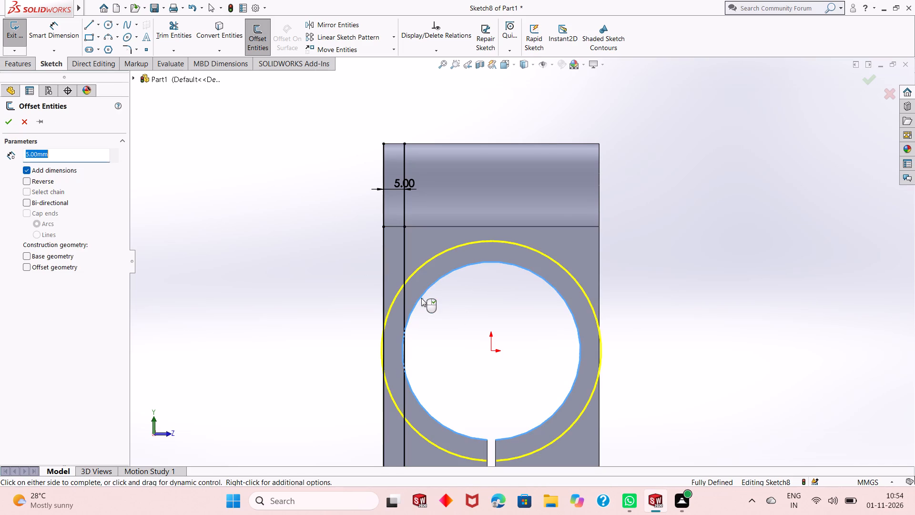
{"action": "left_click", "coordinate": [10, 119]}
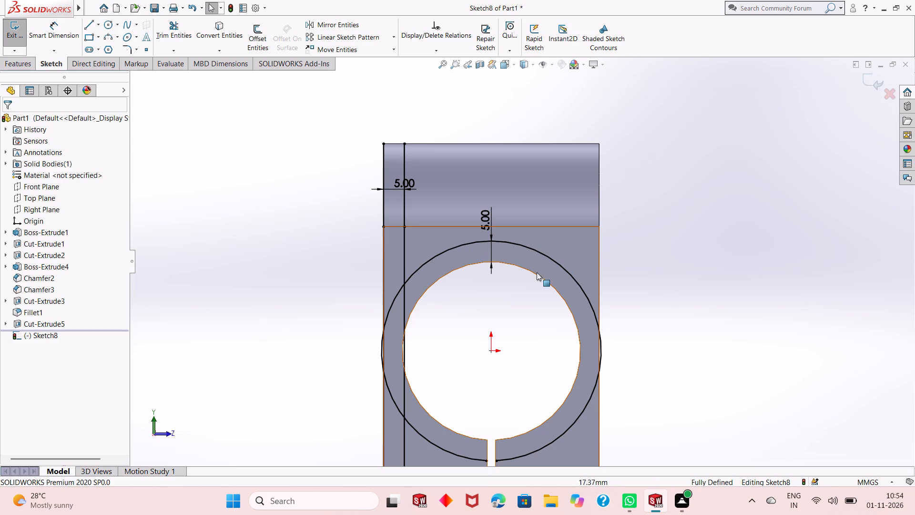
{"action": "scroll", "coordinate": [462, 304], "scroll_direction": "up", "scroll_amount": 2}
{"action": "scroll", "coordinate": [524, 293], "scroll_direction": "down", "scroll_amount": 1}
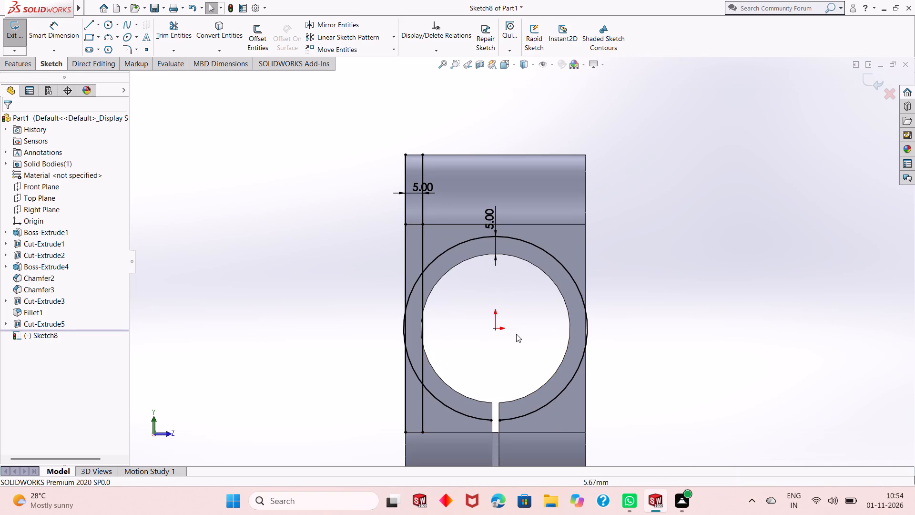
{"action": "scroll", "coordinate": [518, 343], "scroll_direction": "down", "scroll_amount": 1}
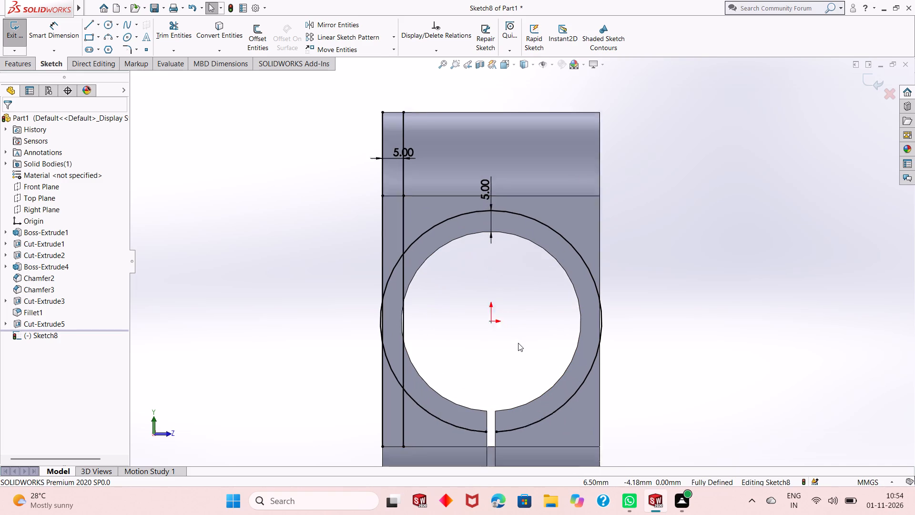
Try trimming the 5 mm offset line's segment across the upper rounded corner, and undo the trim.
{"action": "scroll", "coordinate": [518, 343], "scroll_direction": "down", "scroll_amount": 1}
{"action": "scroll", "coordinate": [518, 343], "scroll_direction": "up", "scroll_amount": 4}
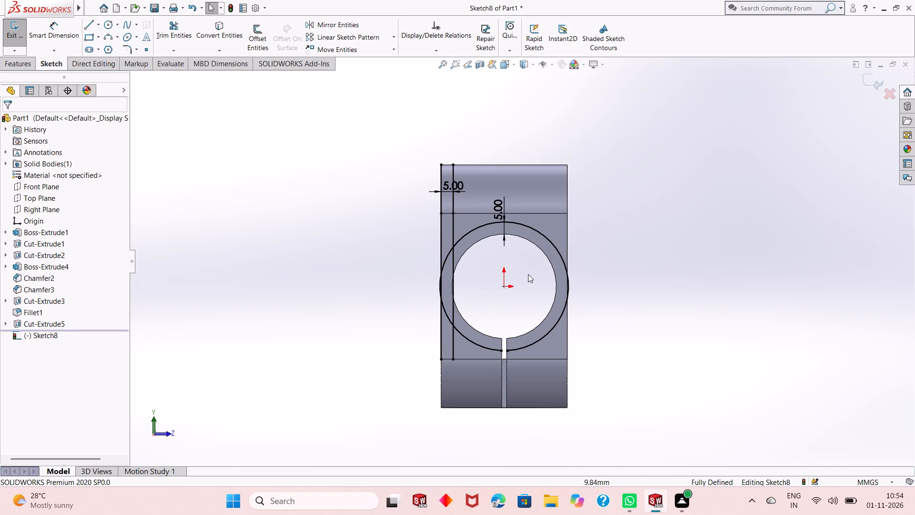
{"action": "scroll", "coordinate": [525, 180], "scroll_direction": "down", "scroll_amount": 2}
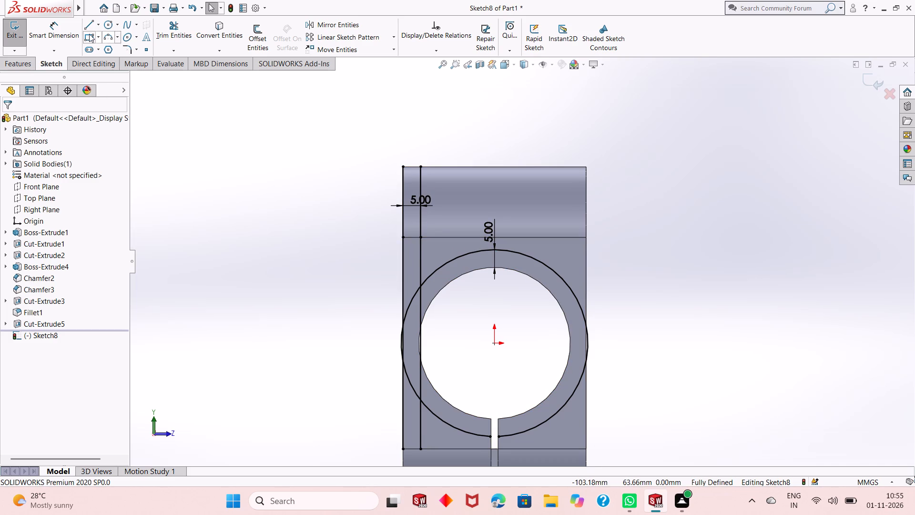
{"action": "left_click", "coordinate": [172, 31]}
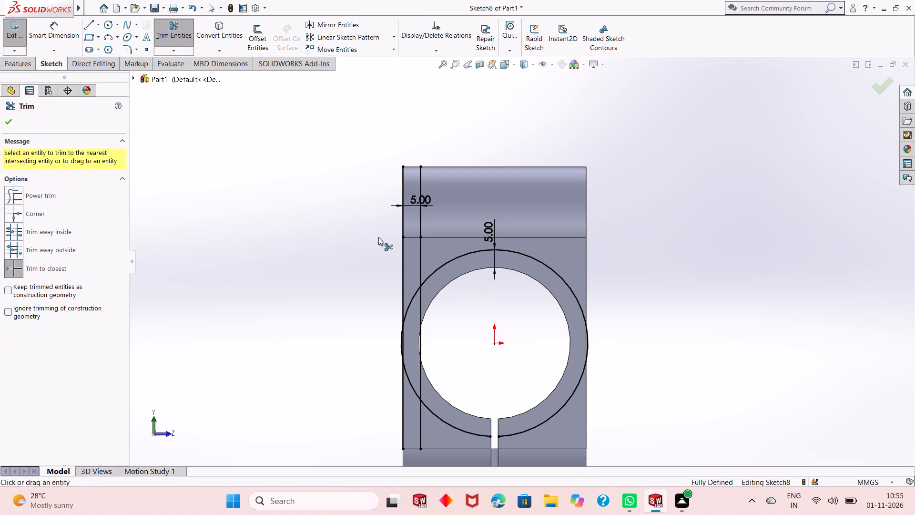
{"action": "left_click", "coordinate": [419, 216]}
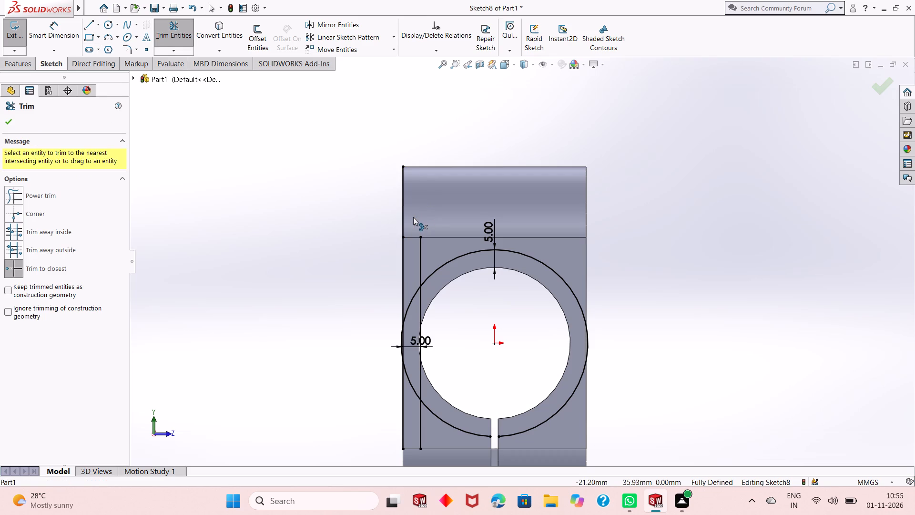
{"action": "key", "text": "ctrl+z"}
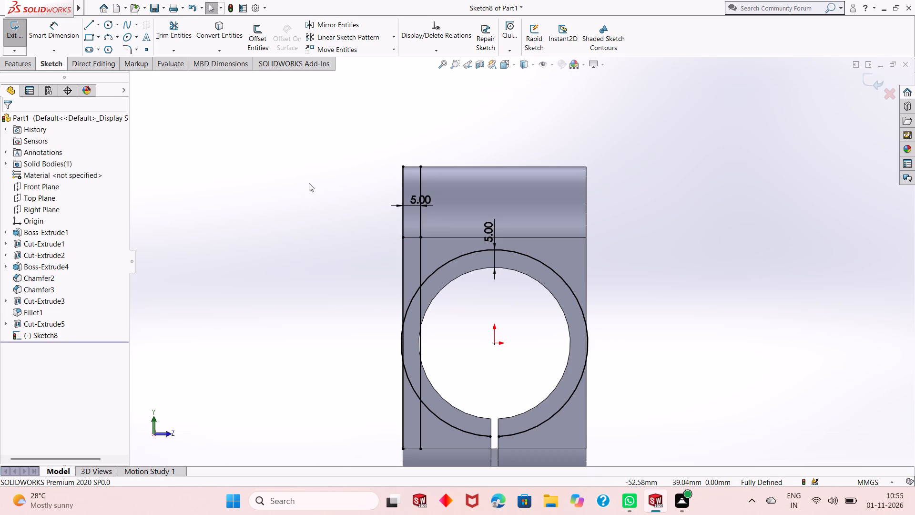
Offset both 5 mm offset lines a further 37/2 mm inward, with the direction reversed and dimensions added.
{"action": "left_click", "coordinate": [260, 40]}
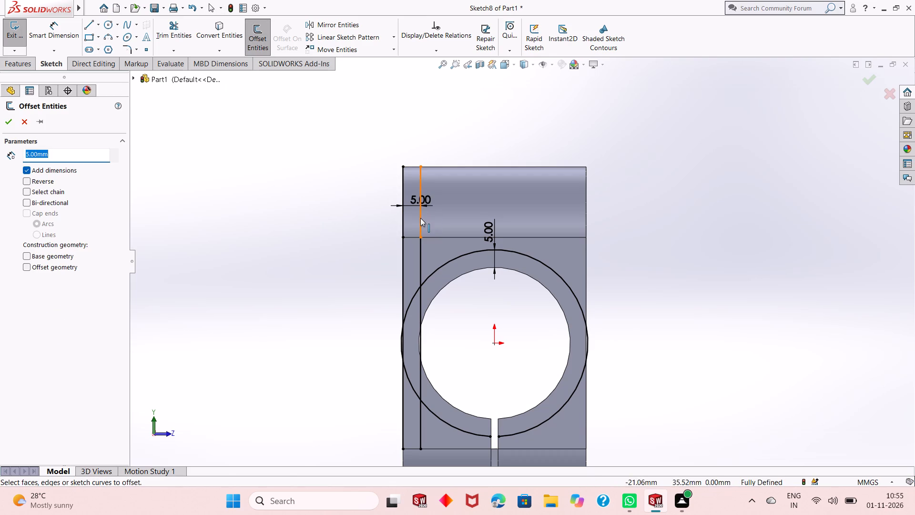
{"action": "left_click", "coordinate": [420, 218]}
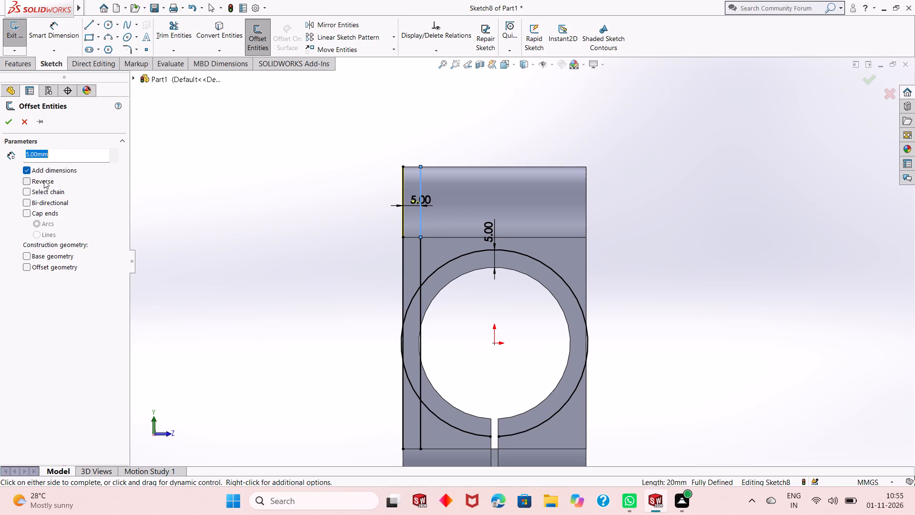
{"action": "left_click", "coordinate": [44, 180]}
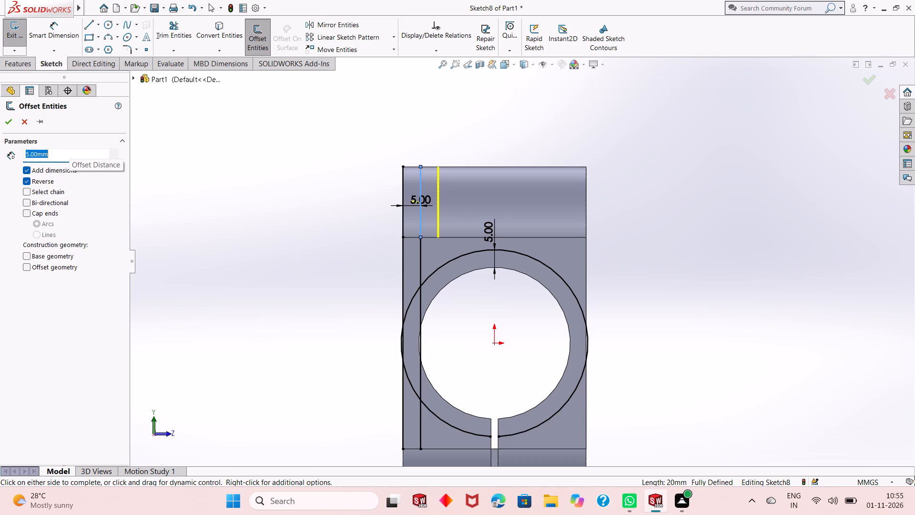
{"action": "type", "text": "37/2"}
{"action": "key", "text": "Return"}
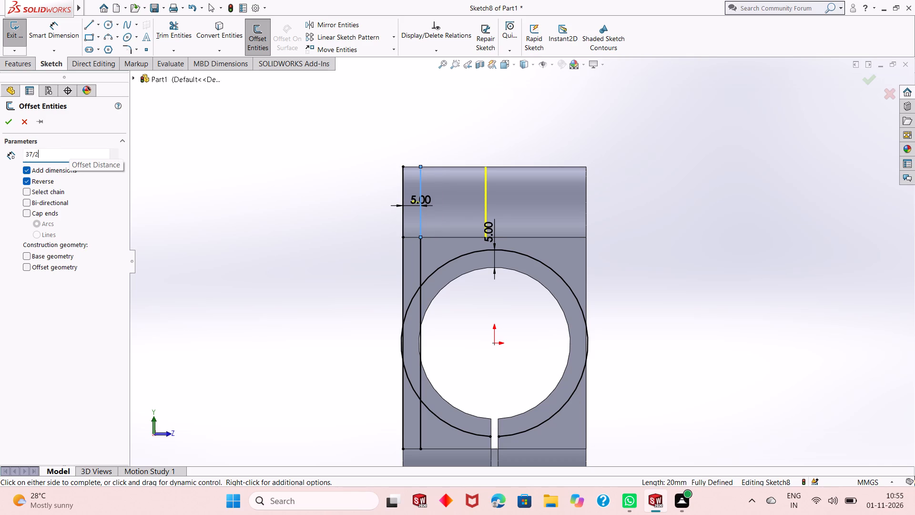
{"action": "scroll", "coordinate": [504, 235], "scroll_direction": "down", "scroll_amount": 2}
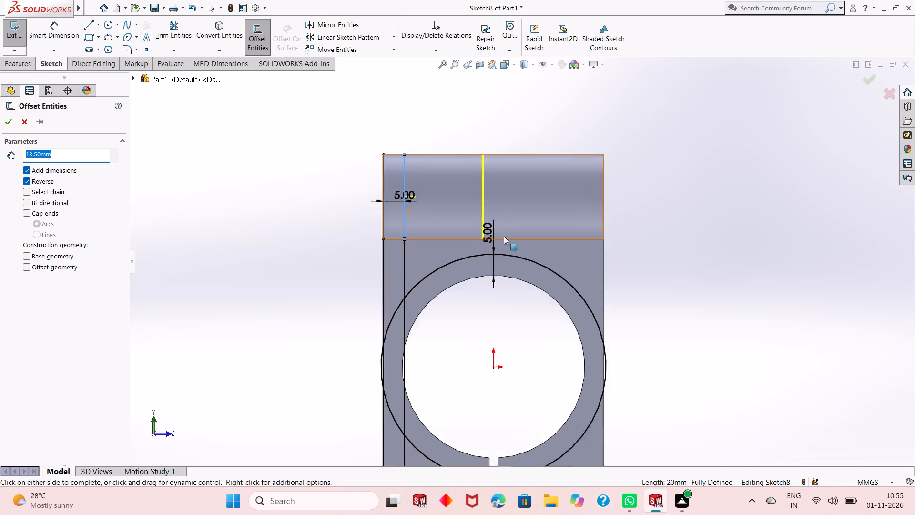
{"action": "scroll", "coordinate": [504, 236], "scroll_direction": "down", "scroll_amount": 2}
{"action": "scroll", "coordinate": [478, 249], "scroll_direction": "up", "scroll_amount": 4}
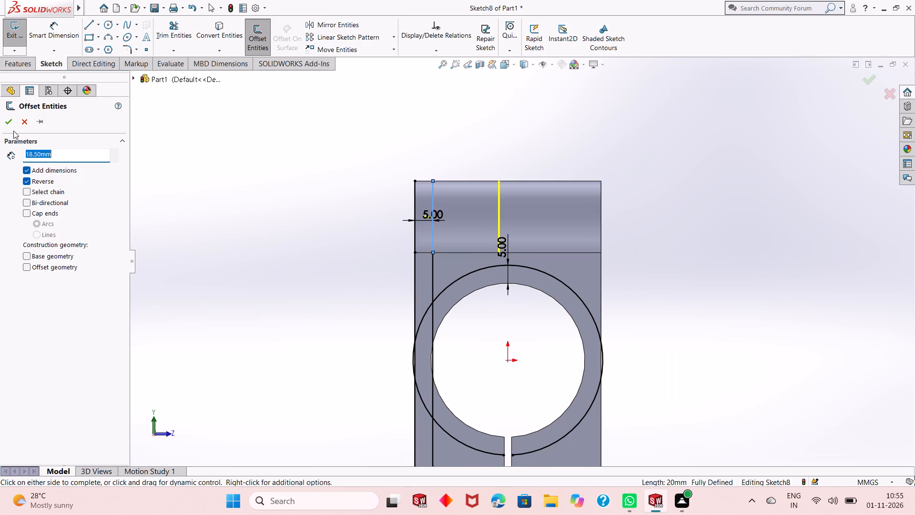
{"action": "left_click", "coordinate": [433, 287]}
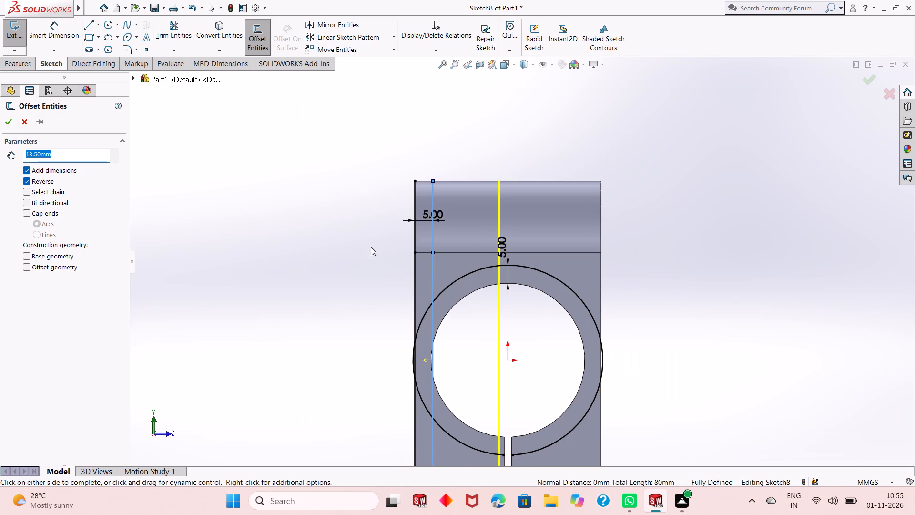
{"action": "left_click", "coordinate": [10, 122]}
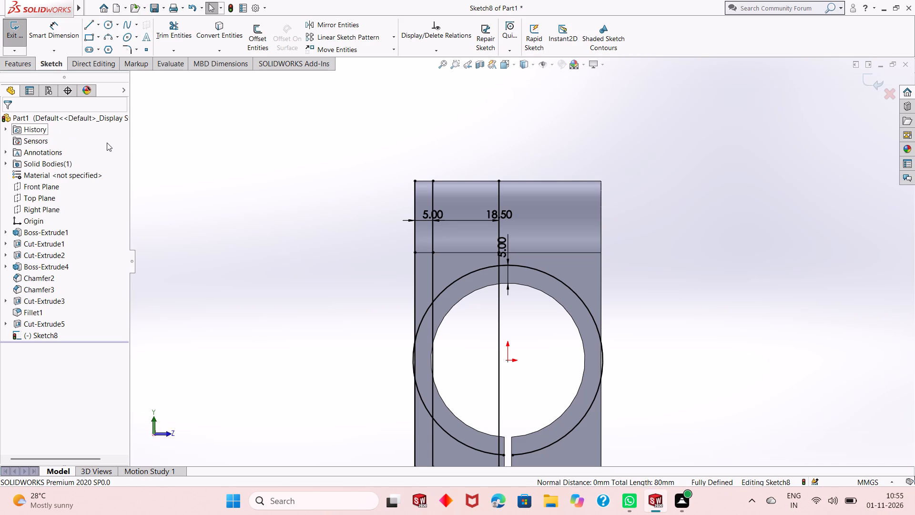
Trim the back wall's converted side line below its upper crossing with the offset circle.
{"action": "left_click", "coordinate": [176, 30]}
{"action": "left_click", "coordinate": [414, 445]}
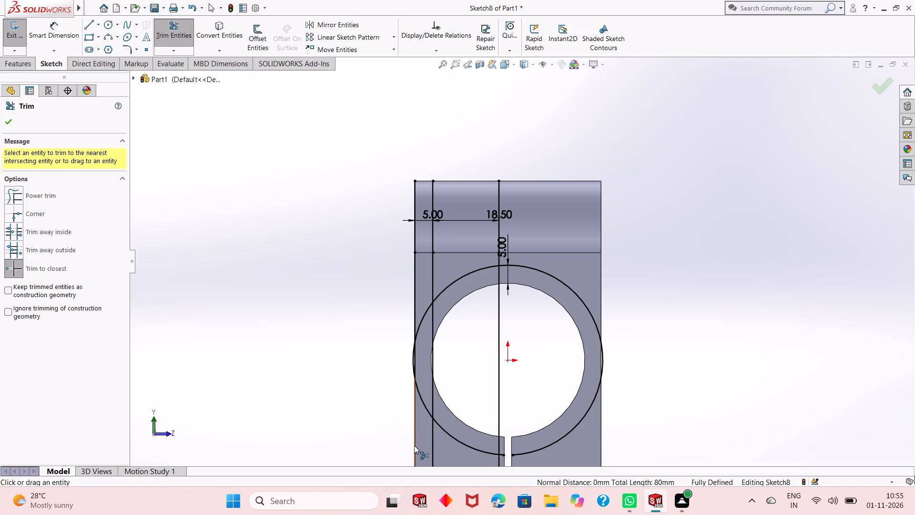
{"action": "left_click", "coordinate": [416, 360]}
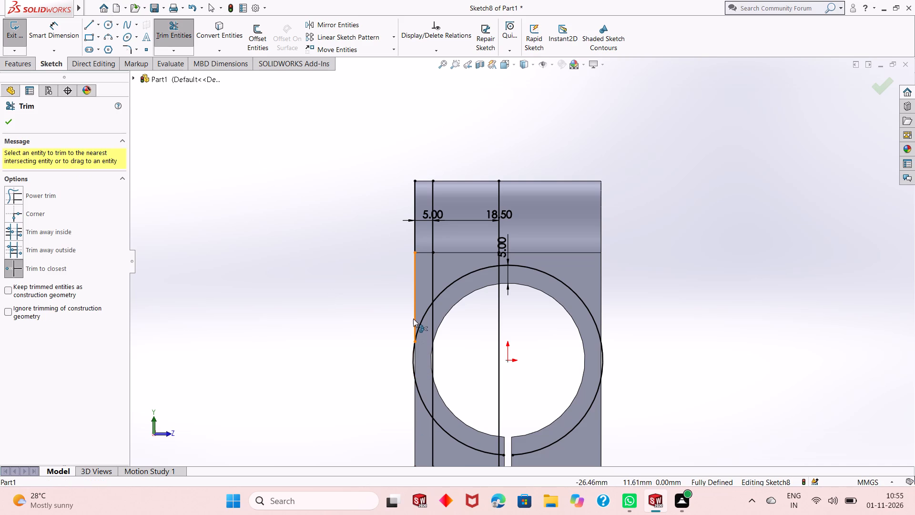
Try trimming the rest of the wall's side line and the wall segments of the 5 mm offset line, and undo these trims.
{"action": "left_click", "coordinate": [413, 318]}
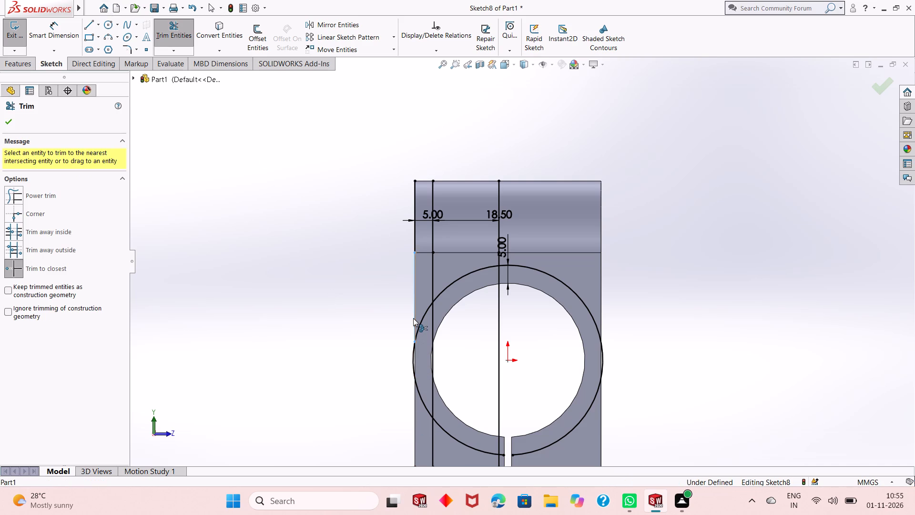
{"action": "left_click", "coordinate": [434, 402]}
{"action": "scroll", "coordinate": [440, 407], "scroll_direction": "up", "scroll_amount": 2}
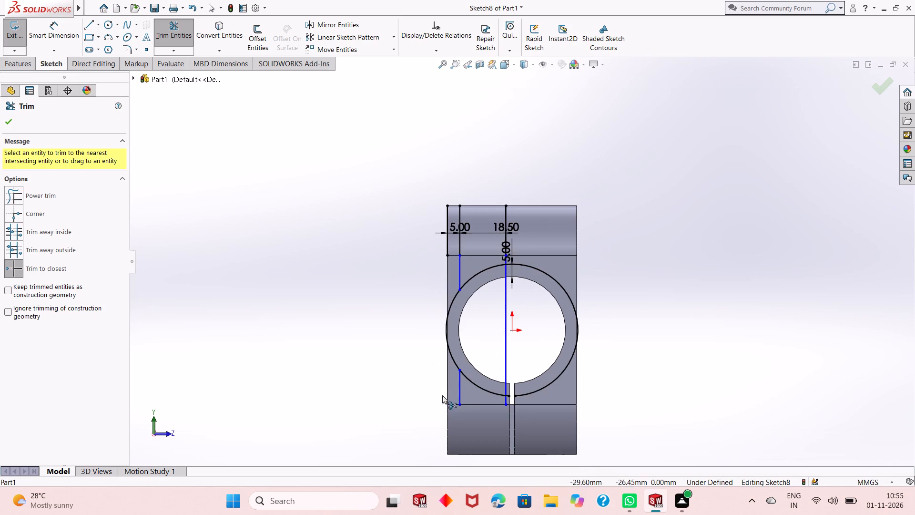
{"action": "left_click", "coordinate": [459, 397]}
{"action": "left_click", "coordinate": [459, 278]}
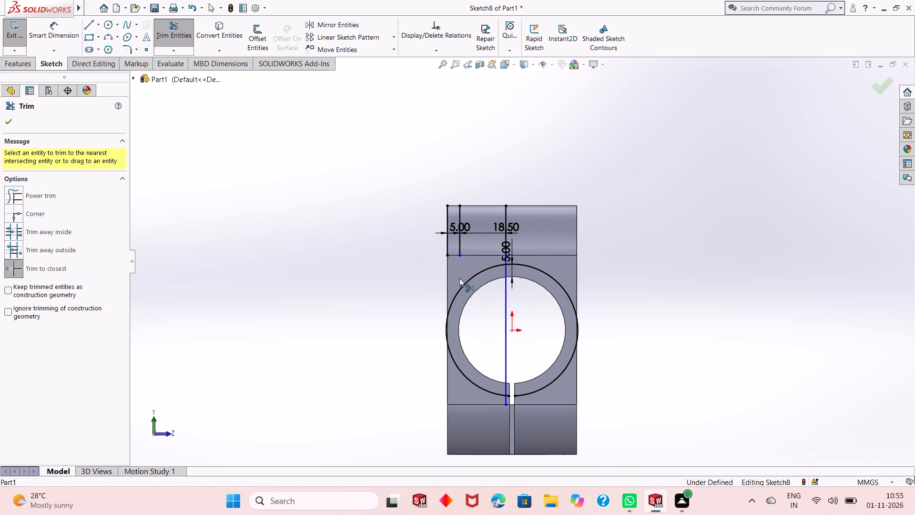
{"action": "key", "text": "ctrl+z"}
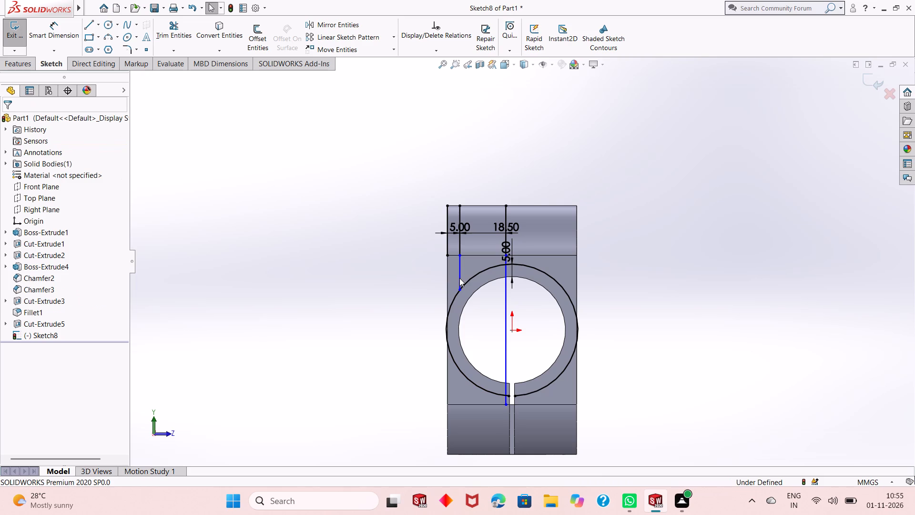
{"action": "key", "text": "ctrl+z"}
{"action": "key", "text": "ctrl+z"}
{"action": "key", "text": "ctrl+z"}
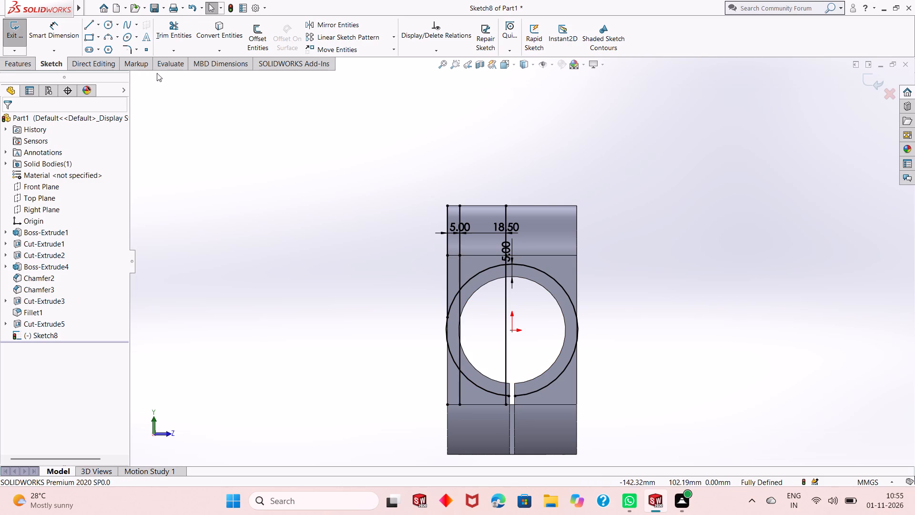
Trim the wall's side line, both offset lines and the offset circle, keeping only the arc above the hole between the two offset lines.
{"action": "left_click", "coordinate": [167, 30]}
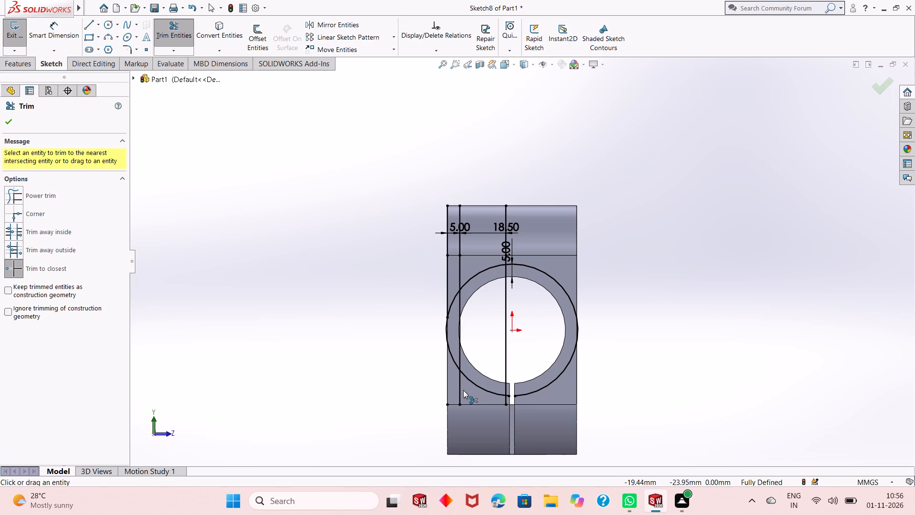
{"action": "left_click", "coordinate": [459, 390]}
{"action": "left_click", "coordinate": [459, 365]}
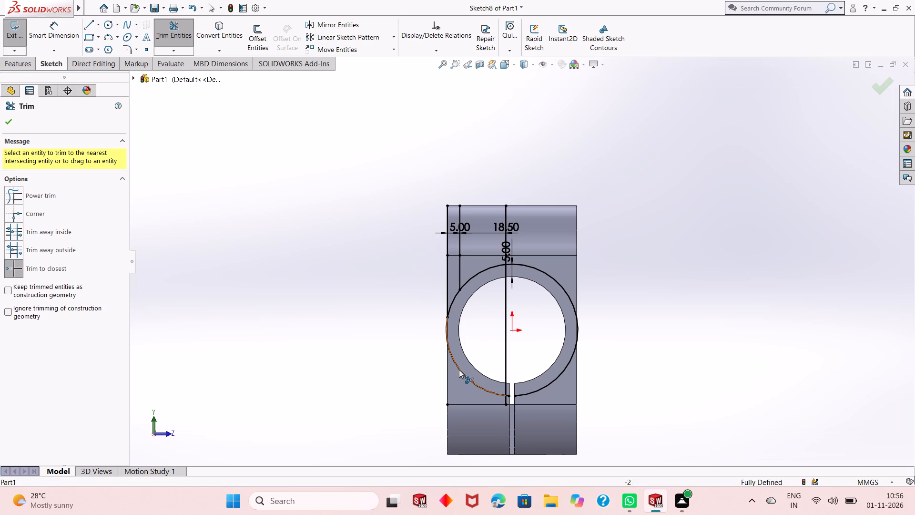
{"action": "left_click", "coordinate": [459, 370]}
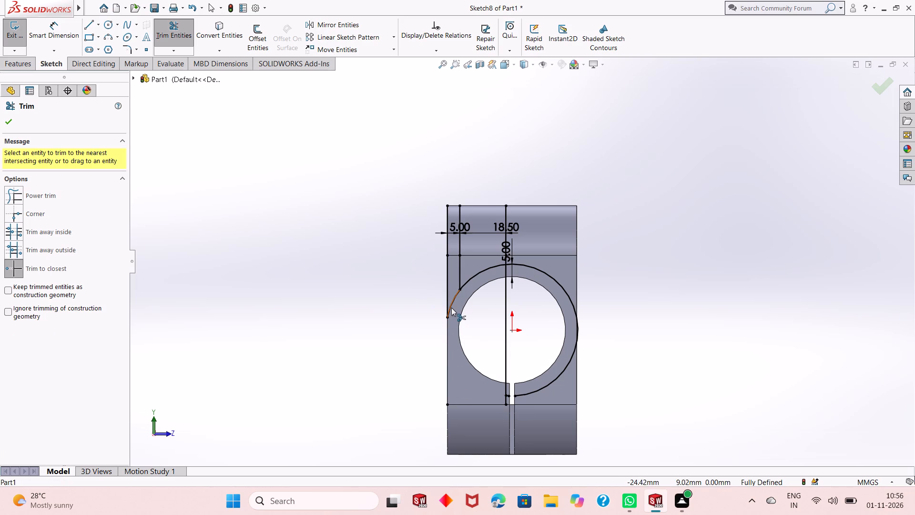
{"action": "left_click", "coordinate": [451, 308]}
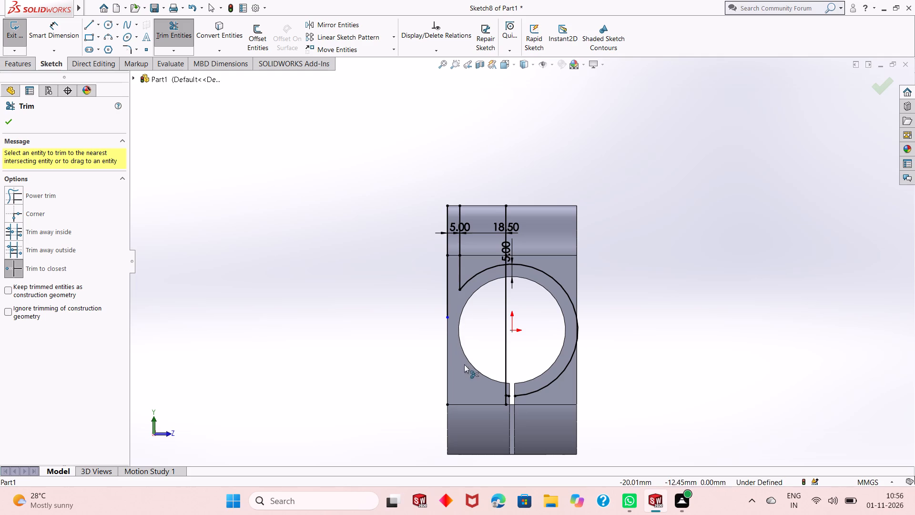
{"action": "left_click", "coordinate": [448, 319]}
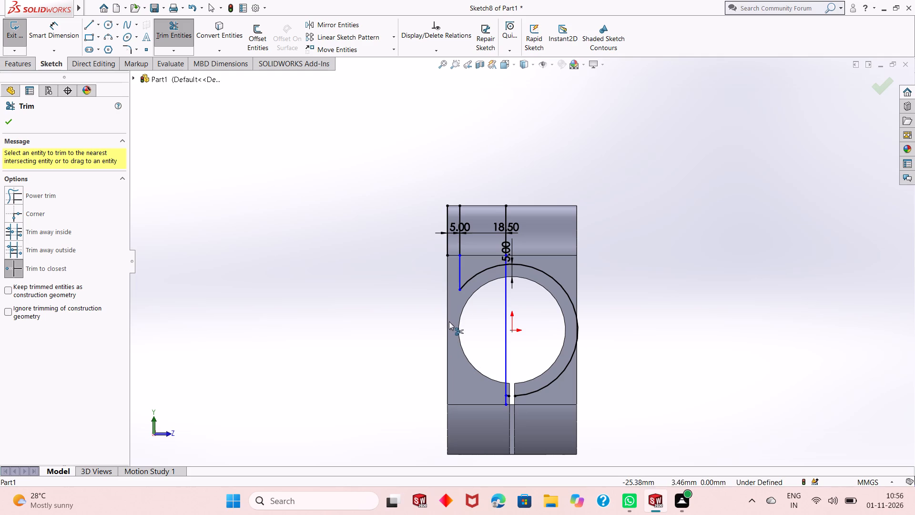
{"action": "scroll", "coordinate": [508, 397], "scroll_direction": "down", "scroll_amount": 3}
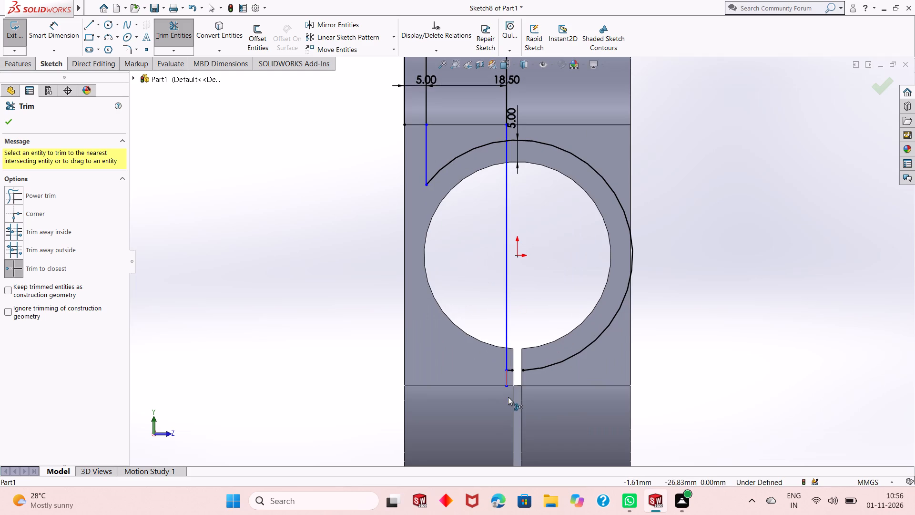
{"action": "left_click", "coordinate": [508, 386]}
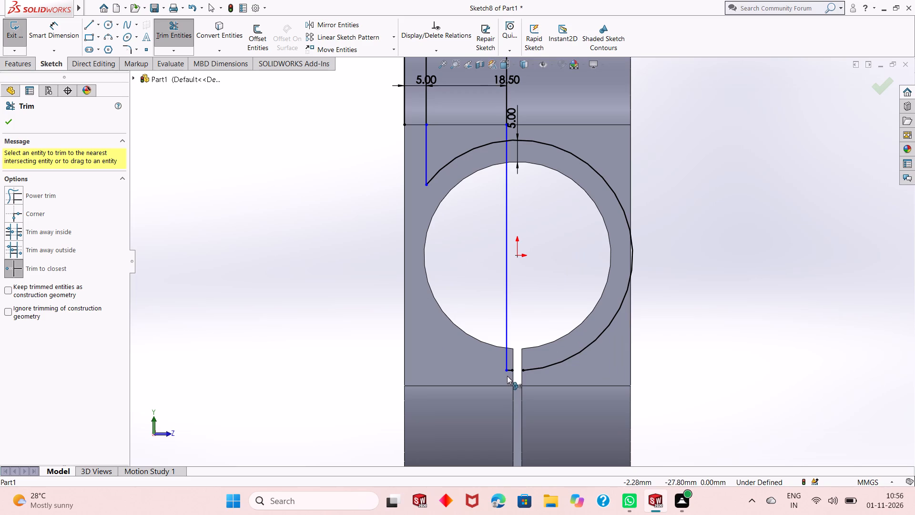
{"action": "left_click", "coordinate": [507, 371]}
{"action": "left_click", "coordinate": [507, 370]}
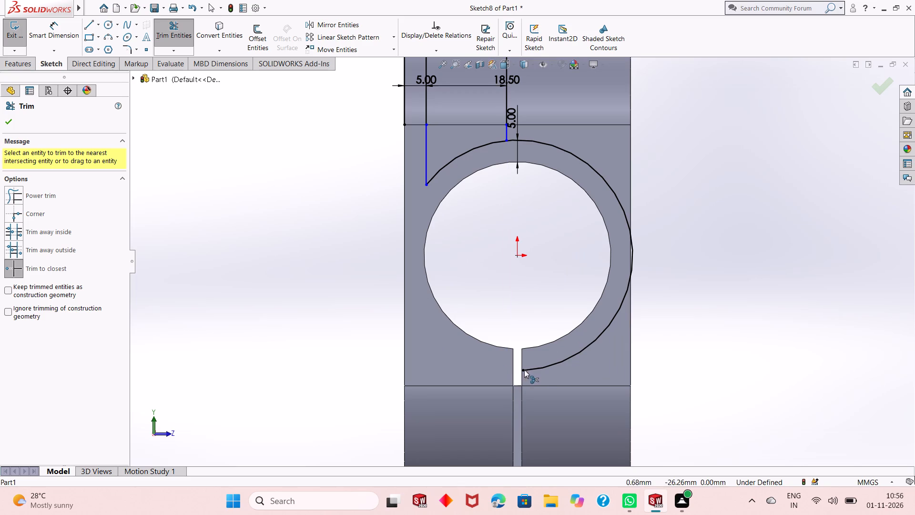
{"action": "left_click", "coordinate": [535, 371]}
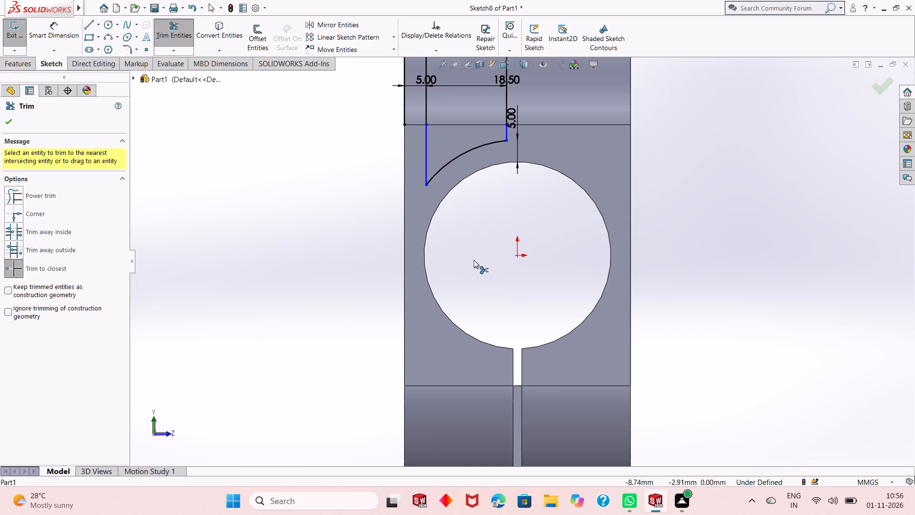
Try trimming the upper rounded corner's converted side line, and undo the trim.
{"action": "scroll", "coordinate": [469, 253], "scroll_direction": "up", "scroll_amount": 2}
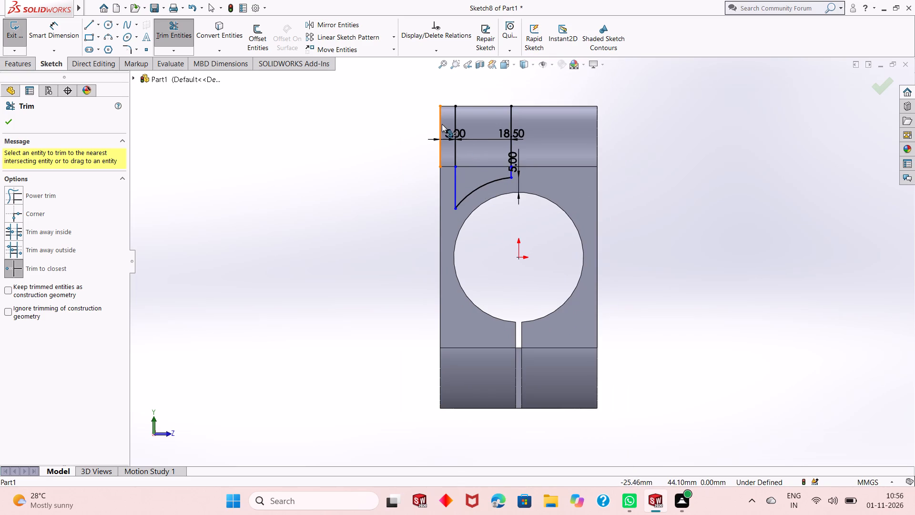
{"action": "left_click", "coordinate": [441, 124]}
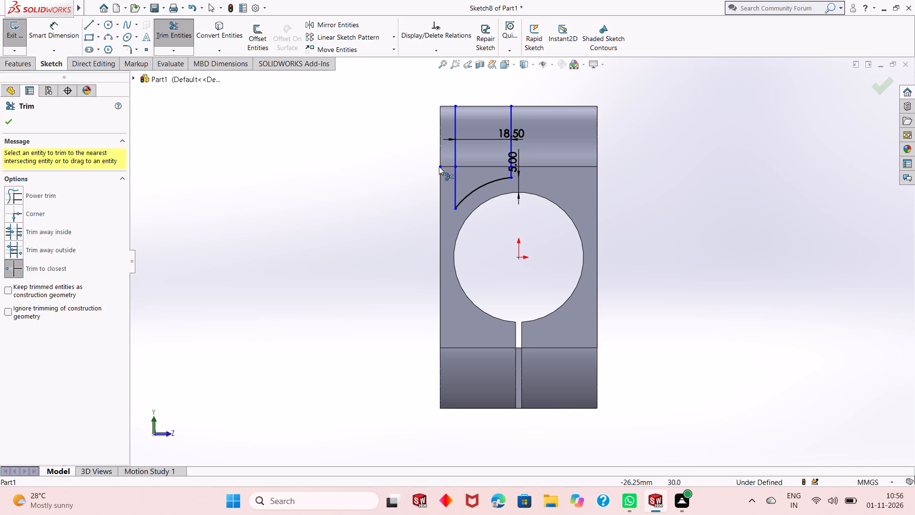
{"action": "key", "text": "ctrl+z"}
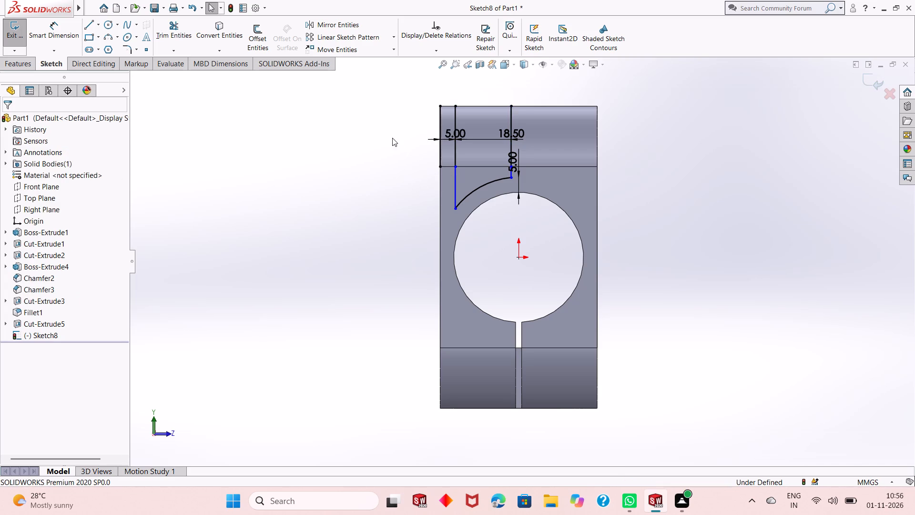
Change the upper rounded corner's converted side line to construction geometry.
{"action": "left_click", "coordinate": [439, 119]}
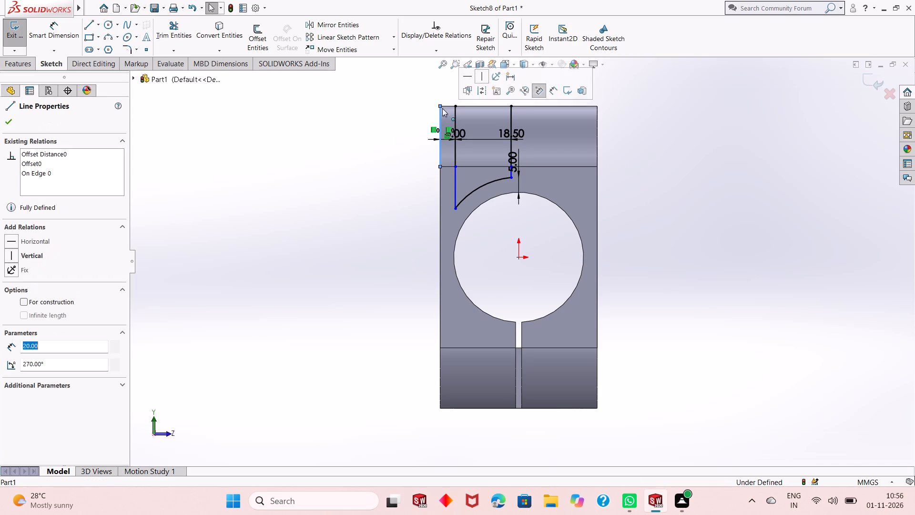
{"action": "left_click", "coordinate": [483, 92]}
{"action": "left_click", "coordinate": [394, 134]}
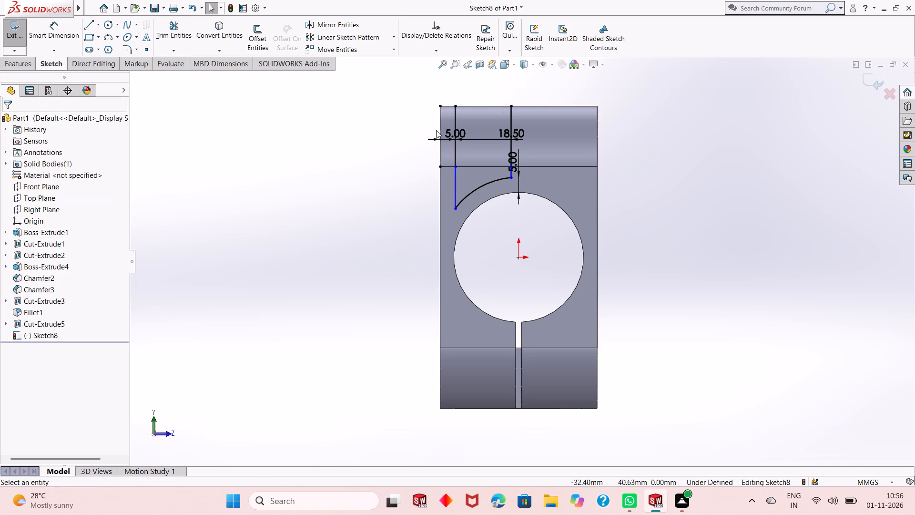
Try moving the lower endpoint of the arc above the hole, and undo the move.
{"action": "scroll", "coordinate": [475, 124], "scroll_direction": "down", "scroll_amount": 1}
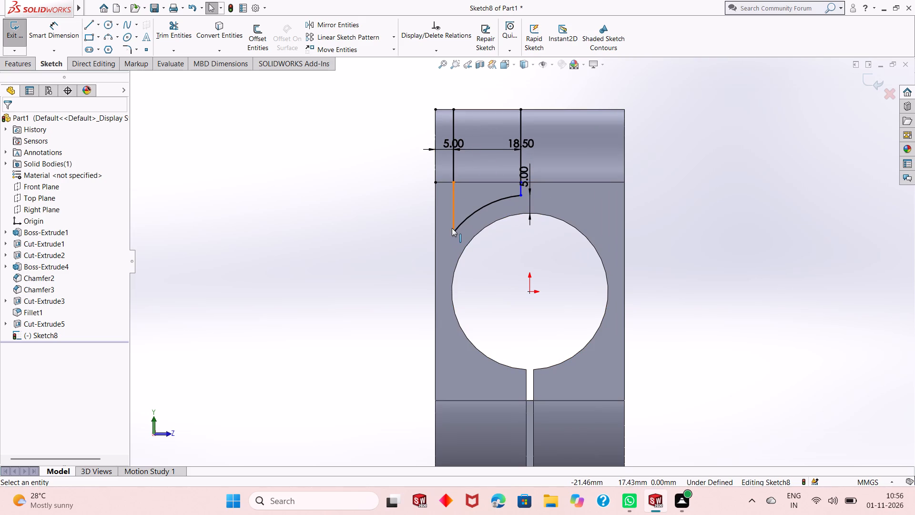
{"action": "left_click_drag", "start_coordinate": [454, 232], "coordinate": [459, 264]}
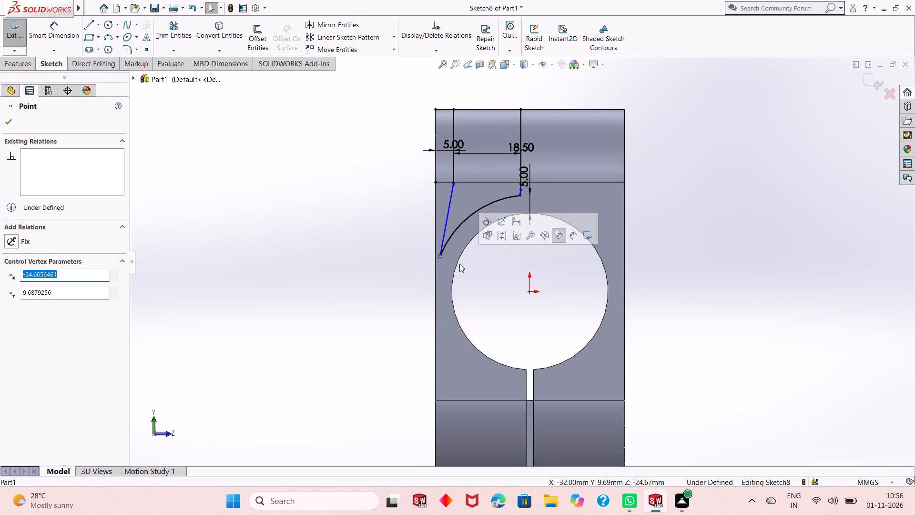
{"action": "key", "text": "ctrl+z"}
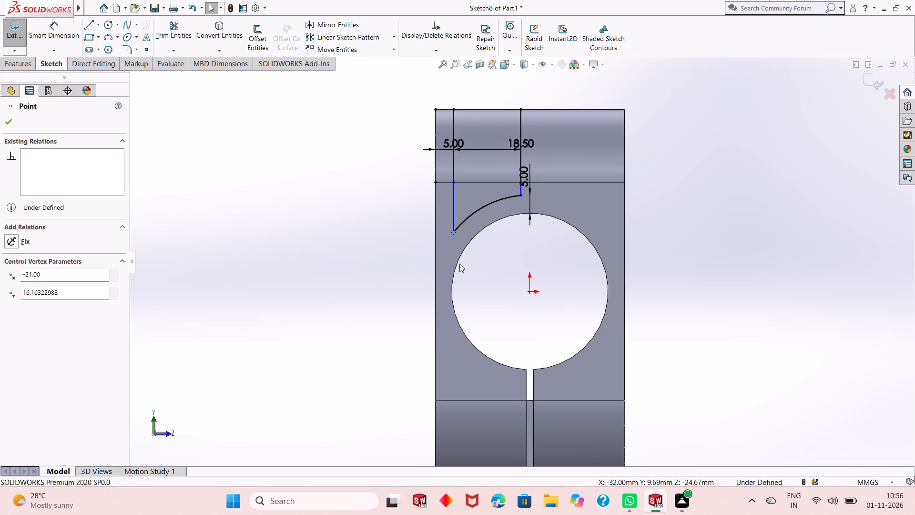
Add a Fix relation to the lower endpoint of the arc above the hole.
{"action": "left_click", "coordinate": [503, 223]}
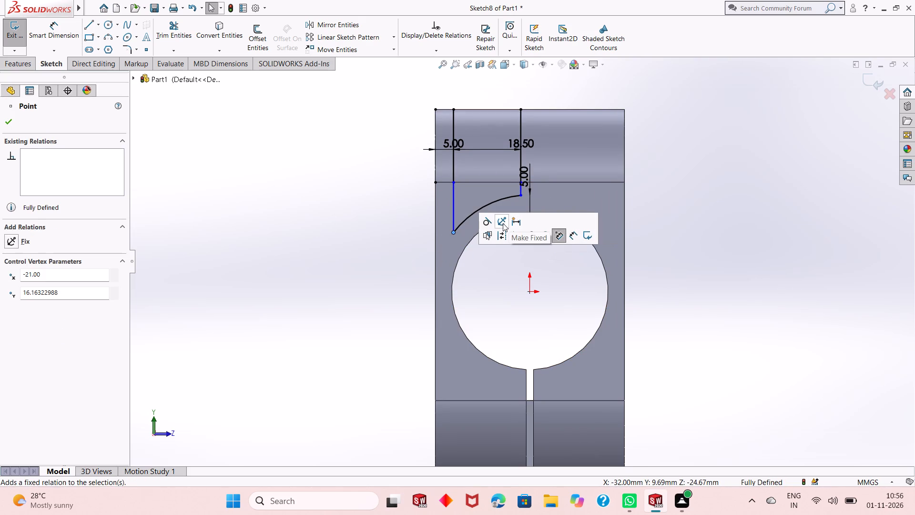
{"action": "left_click", "coordinate": [380, 237]}
{"action": "left_click_drag", "start_coordinate": [453, 231], "coordinate": [417, 272]}
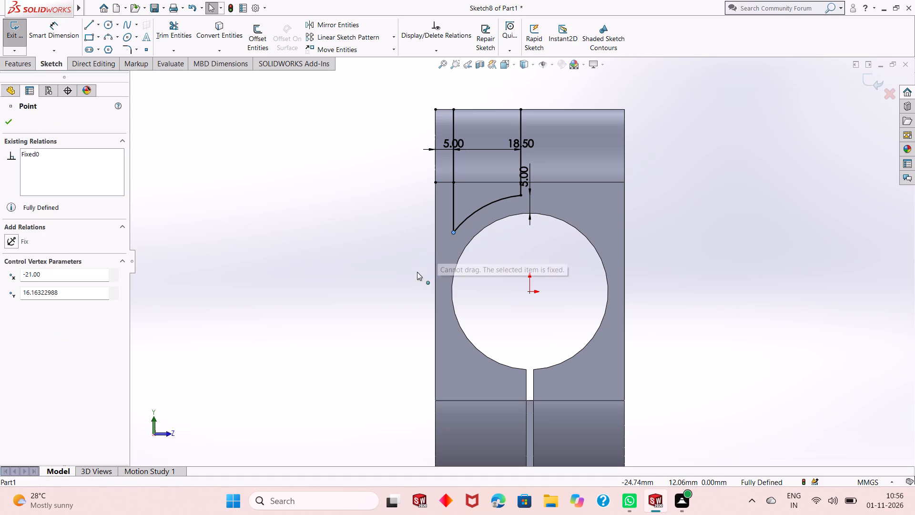
{"action": "left_click_drag", "start_coordinate": [417, 272], "coordinate": [407, 279]}
{"action": "scroll", "coordinate": [538, 209], "scroll_direction": "up", "scroll_amount": 1}
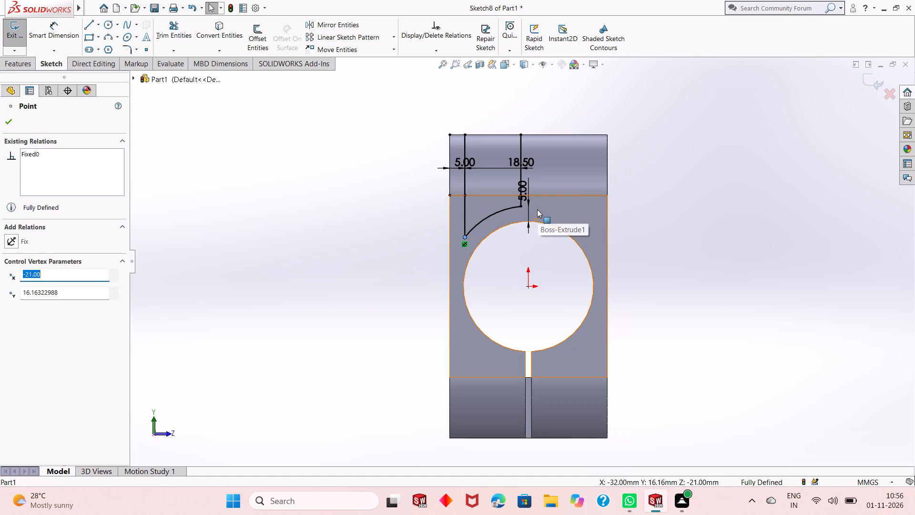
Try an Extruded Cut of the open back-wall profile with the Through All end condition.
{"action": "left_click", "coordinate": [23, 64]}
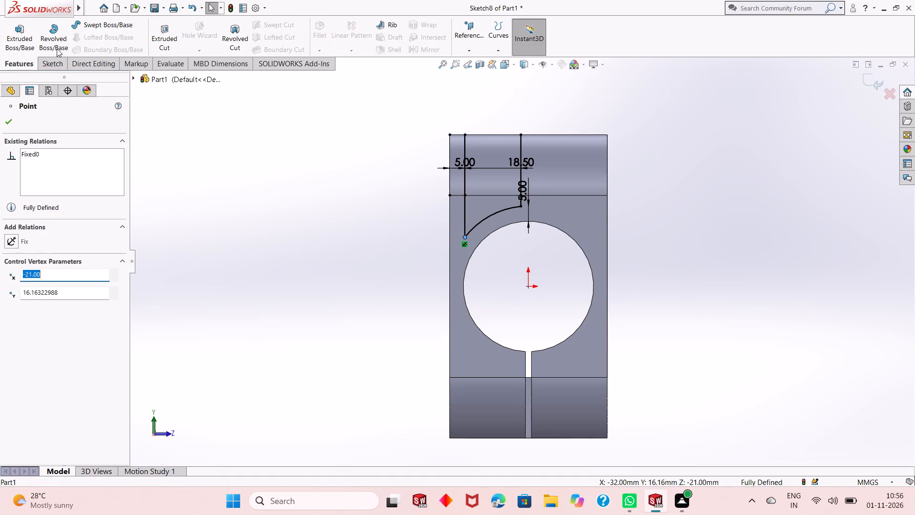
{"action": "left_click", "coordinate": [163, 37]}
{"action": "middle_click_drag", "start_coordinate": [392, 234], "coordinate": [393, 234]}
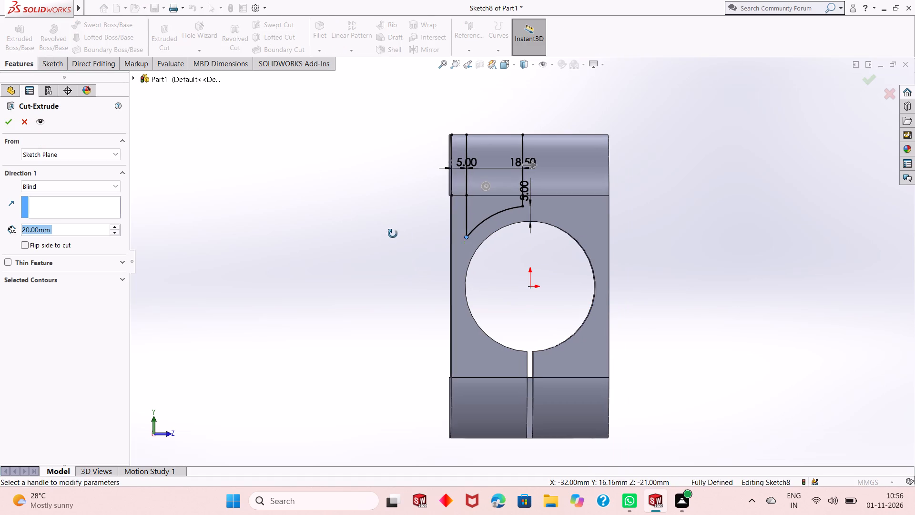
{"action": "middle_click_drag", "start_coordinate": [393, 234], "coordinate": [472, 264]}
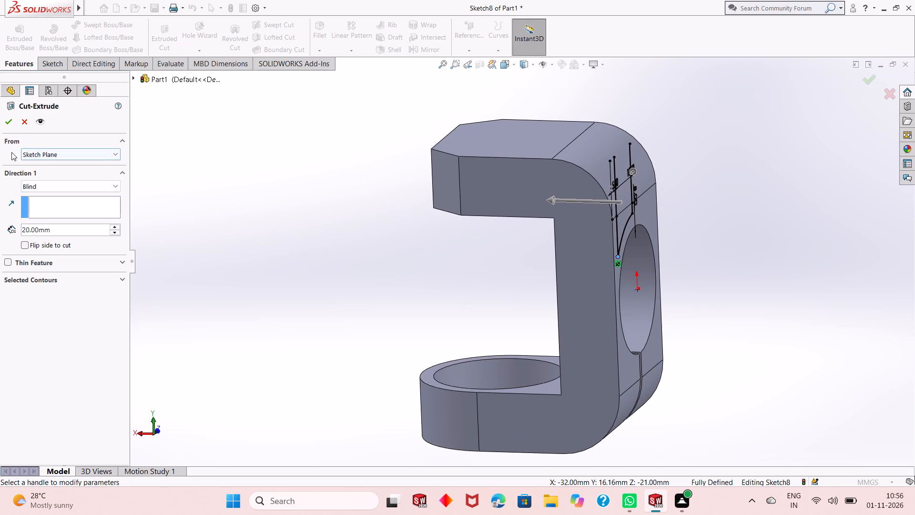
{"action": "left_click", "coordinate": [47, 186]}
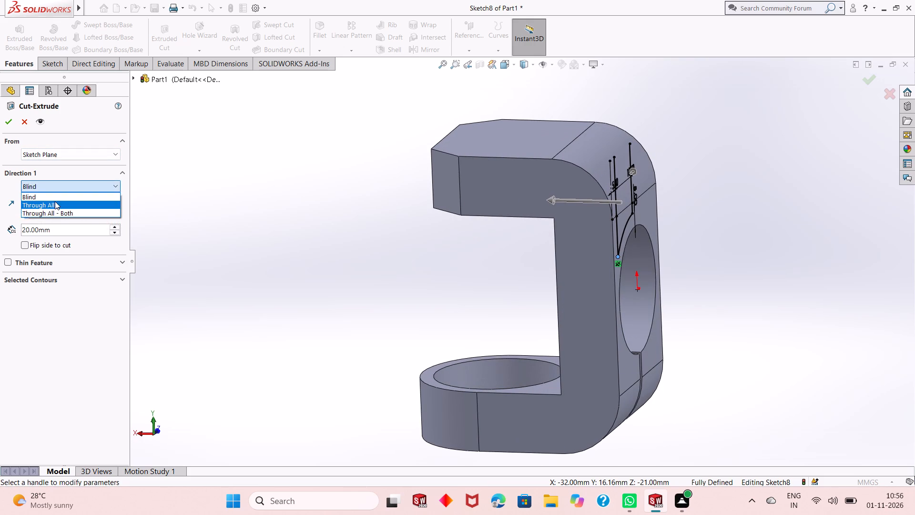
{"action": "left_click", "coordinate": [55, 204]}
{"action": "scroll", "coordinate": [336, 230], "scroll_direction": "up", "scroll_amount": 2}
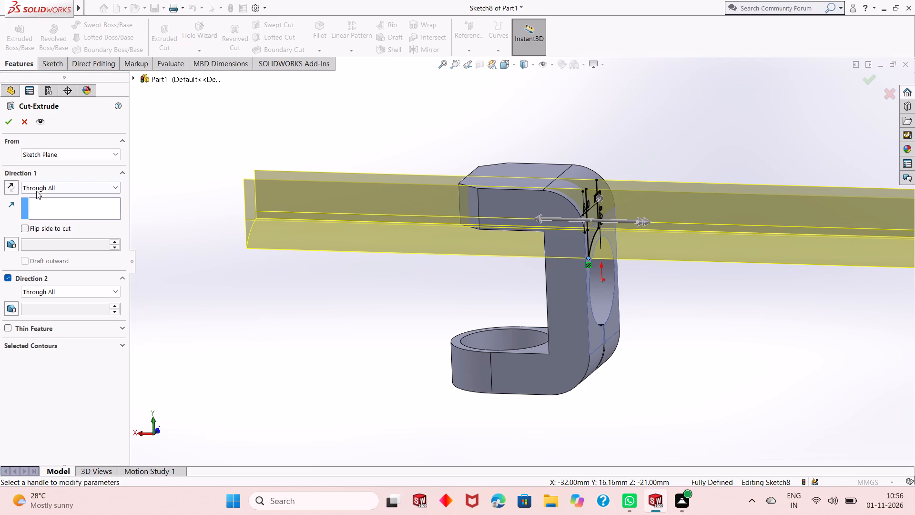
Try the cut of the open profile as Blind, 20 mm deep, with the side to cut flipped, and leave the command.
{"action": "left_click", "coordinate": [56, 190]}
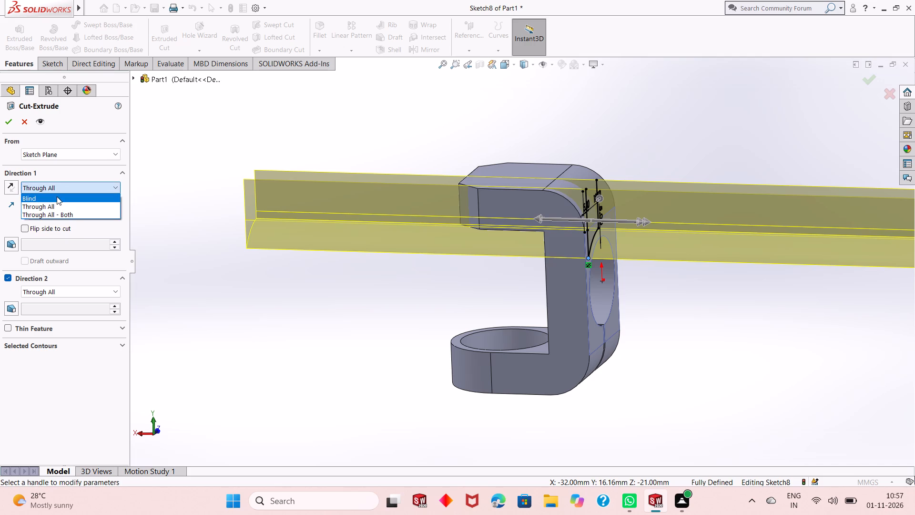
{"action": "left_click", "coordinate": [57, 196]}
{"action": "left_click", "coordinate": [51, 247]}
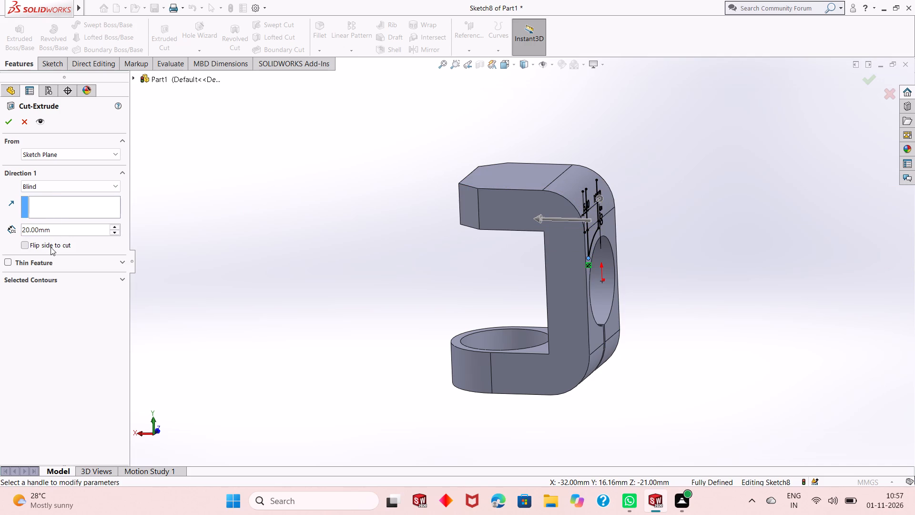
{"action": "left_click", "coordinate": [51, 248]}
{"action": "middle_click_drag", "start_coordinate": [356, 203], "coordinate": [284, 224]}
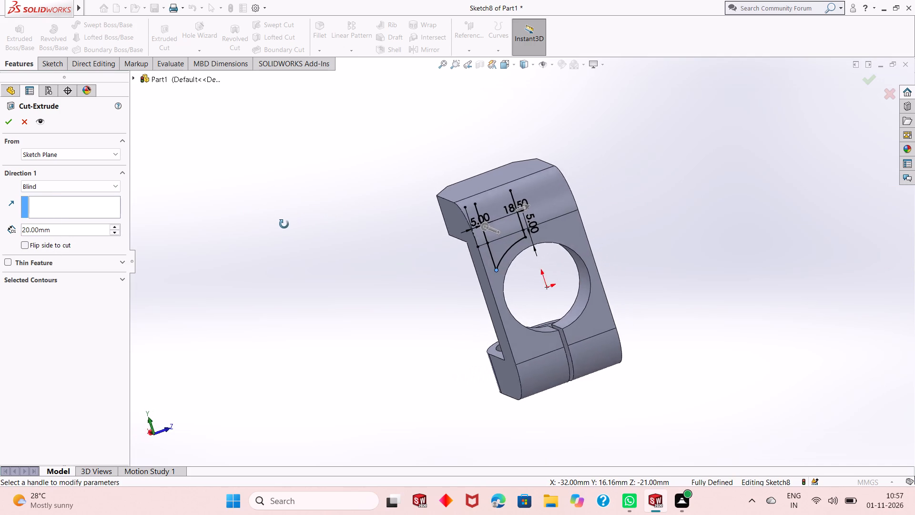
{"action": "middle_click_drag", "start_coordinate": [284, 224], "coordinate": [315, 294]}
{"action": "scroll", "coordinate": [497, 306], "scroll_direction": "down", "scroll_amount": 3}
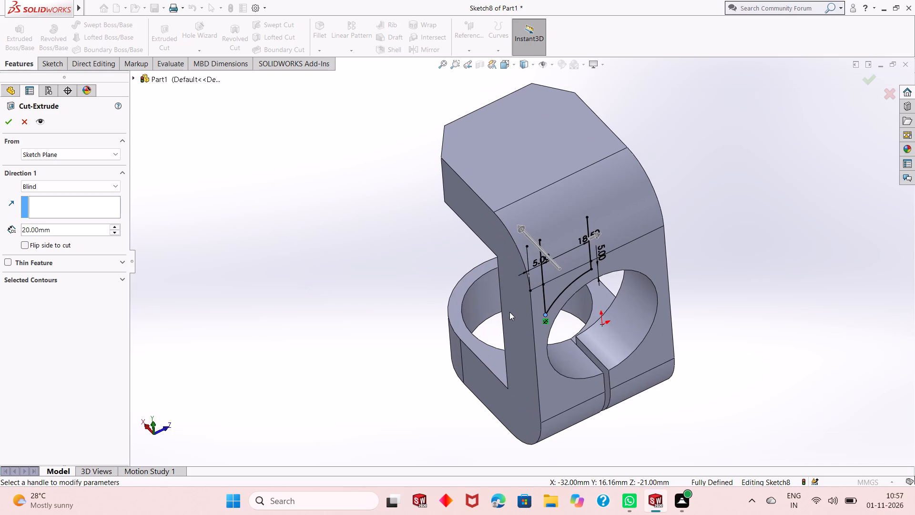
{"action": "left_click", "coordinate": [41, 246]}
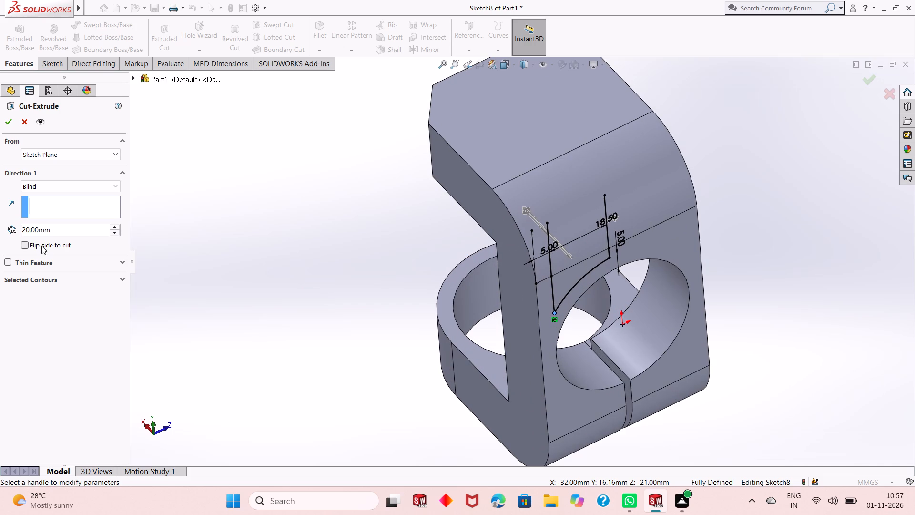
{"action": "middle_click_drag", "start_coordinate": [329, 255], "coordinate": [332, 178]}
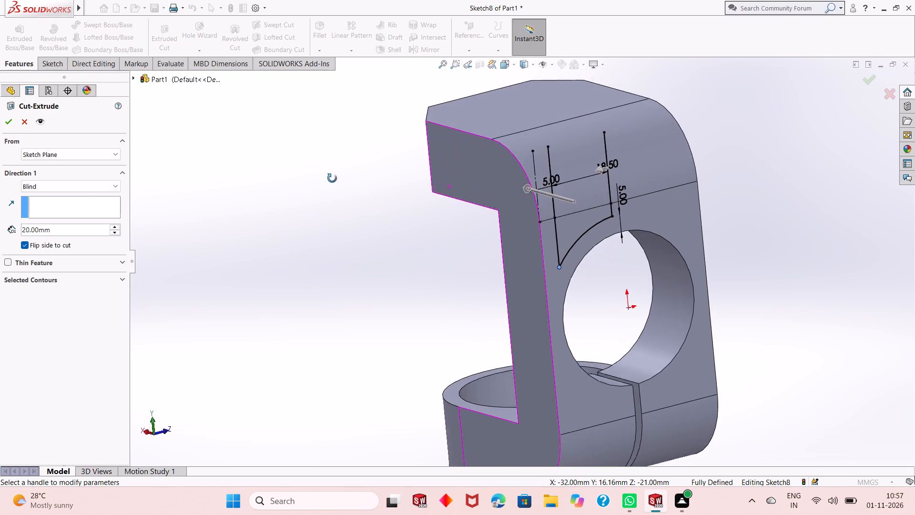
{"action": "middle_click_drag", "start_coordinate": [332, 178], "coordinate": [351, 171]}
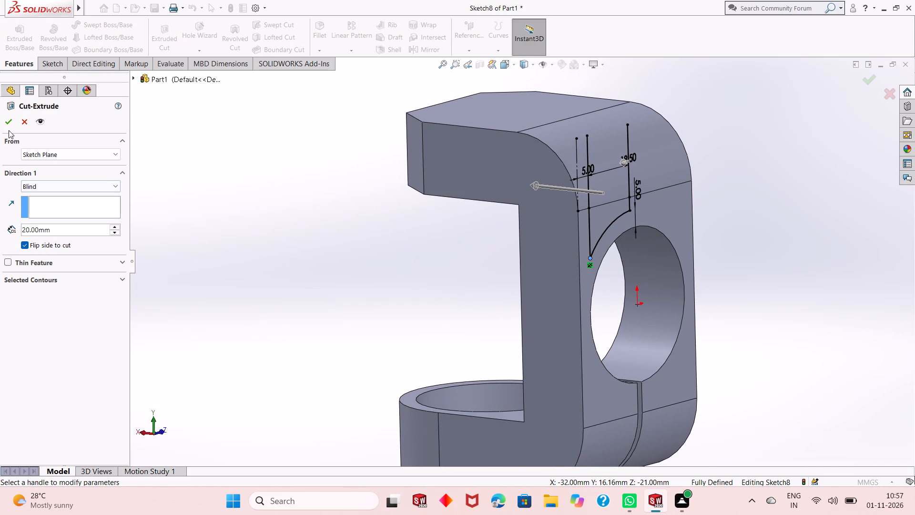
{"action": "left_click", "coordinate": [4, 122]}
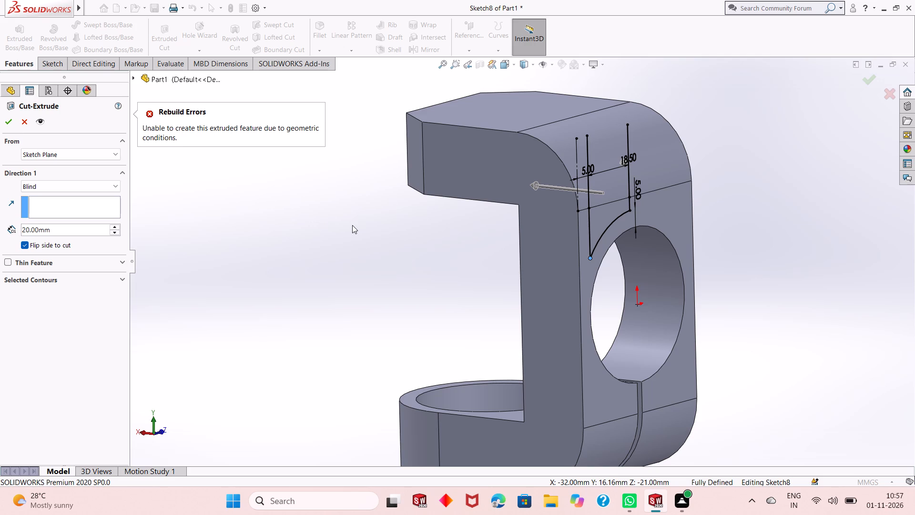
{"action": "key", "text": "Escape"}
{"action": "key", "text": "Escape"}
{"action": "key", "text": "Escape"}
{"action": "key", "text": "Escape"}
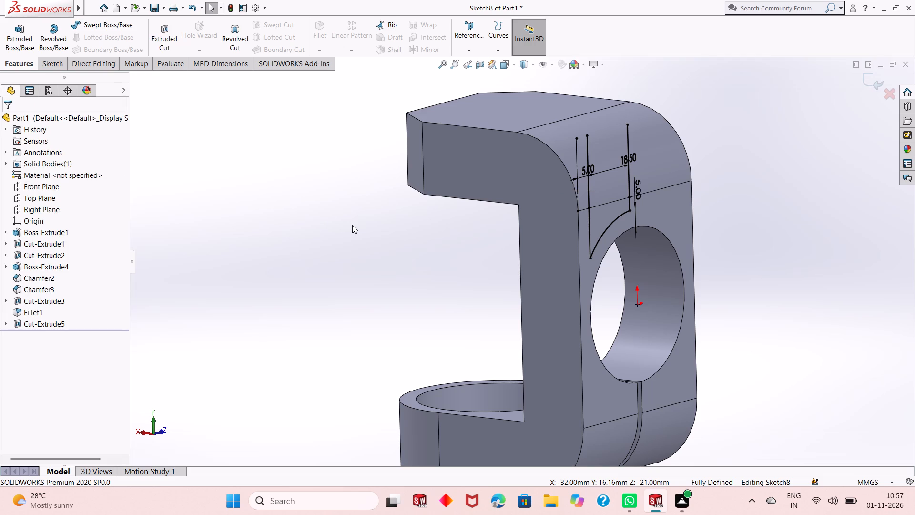
Close the back-wall profile with an 18.5 mm horizontal line joining the upper ends of its two vertical lines.
{"action": "key", "text": "ctrl+8"}
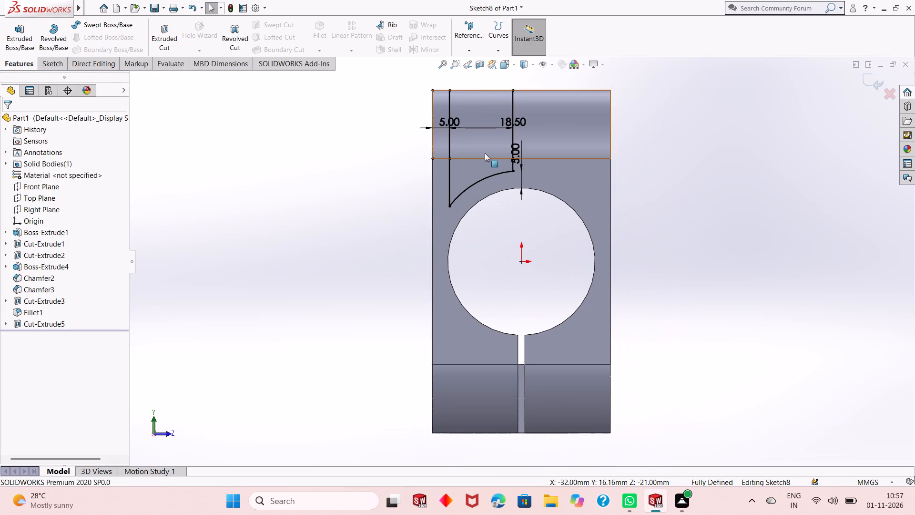
{"action": "scroll", "coordinate": [485, 153], "scroll_direction": "up", "scroll_amount": 1}
{"action": "scroll", "coordinate": [496, 99], "scroll_direction": "down", "scroll_amount": 3}
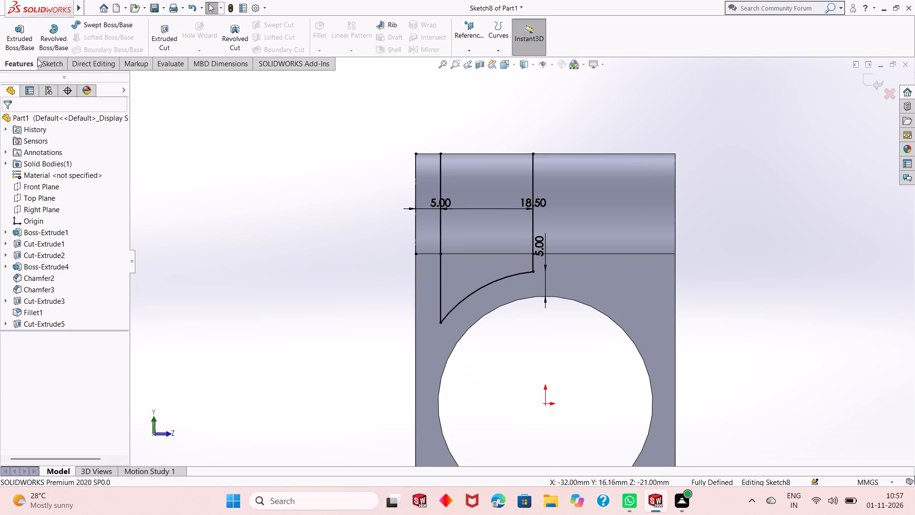
{"action": "left_click", "coordinate": [46, 67]}
{"action": "left_click", "coordinate": [91, 28]}
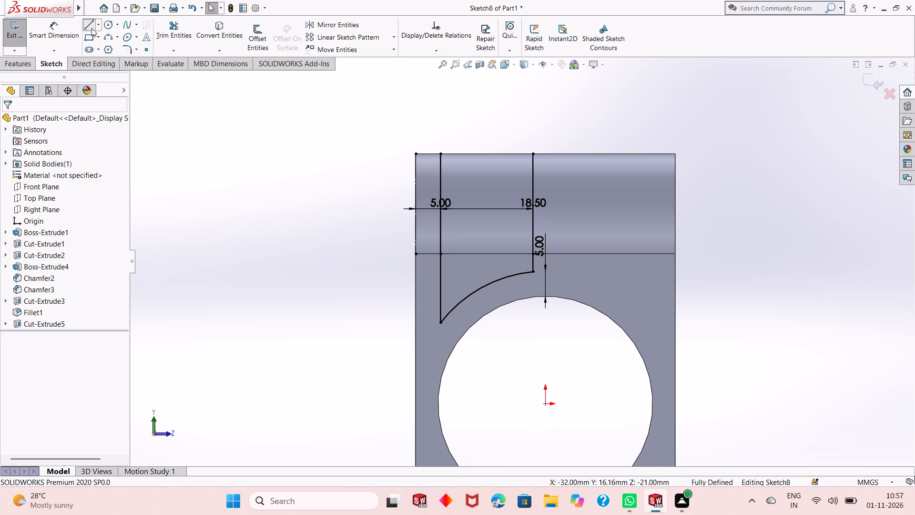
{"action": "left_click", "coordinate": [440, 153]}
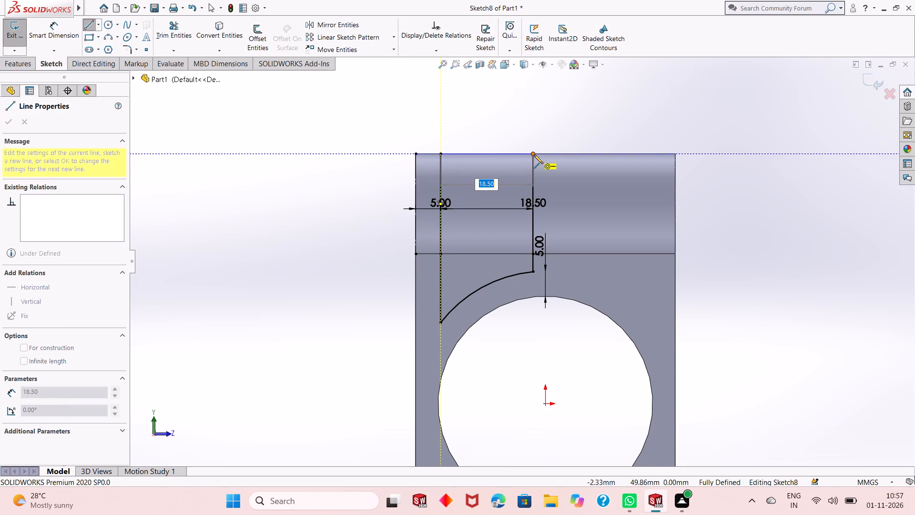
{"action": "left_click", "coordinate": [534, 154]}
{"action": "right_click", "coordinate": [350, 126]}
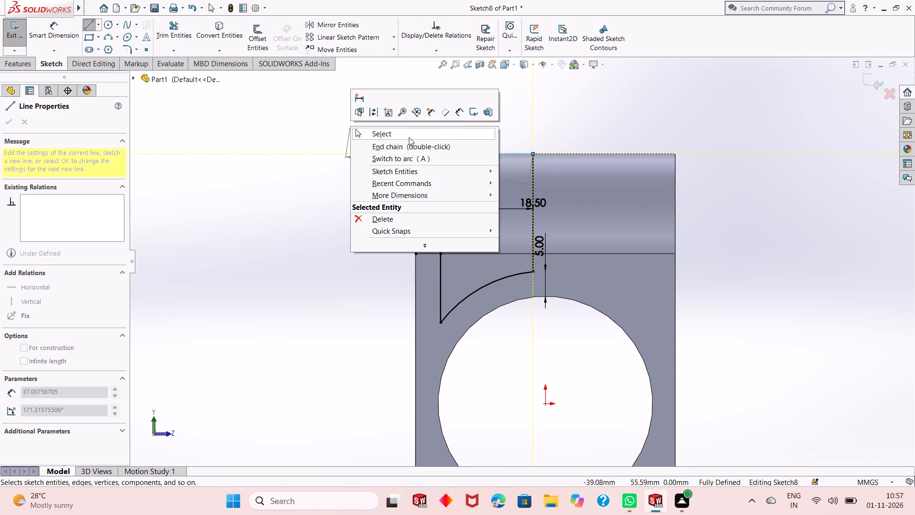
{"action": "left_click", "coordinate": [409, 137]}
{"action": "scroll", "coordinate": [480, 252], "scroll_direction": "up", "scroll_amount": 1}
{"action": "middle_click_drag", "start_coordinate": [480, 252], "coordinate": [495, 249]}
{"action": "left_click", "coordinate": [273, 155]}
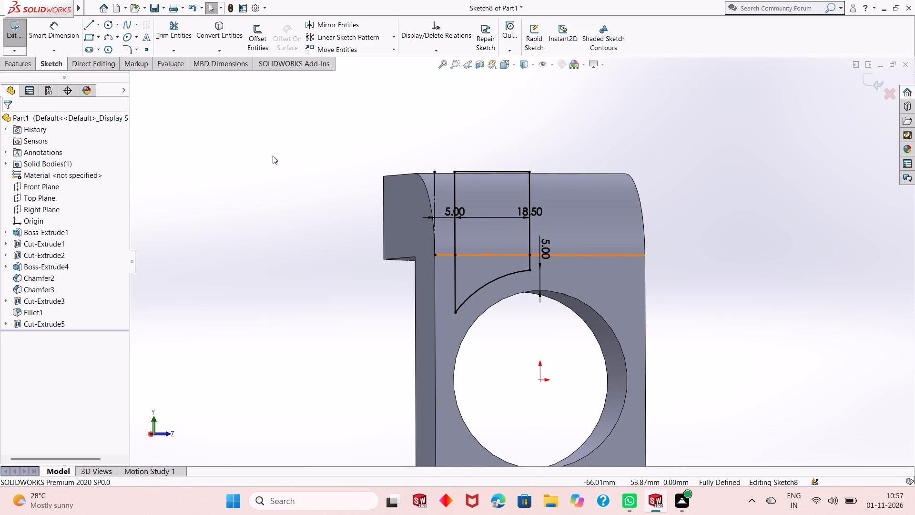
{"action": "left_click", "coordinate": [195, 167]}
{"action": "left_click", "coordinate": [499, 226]}
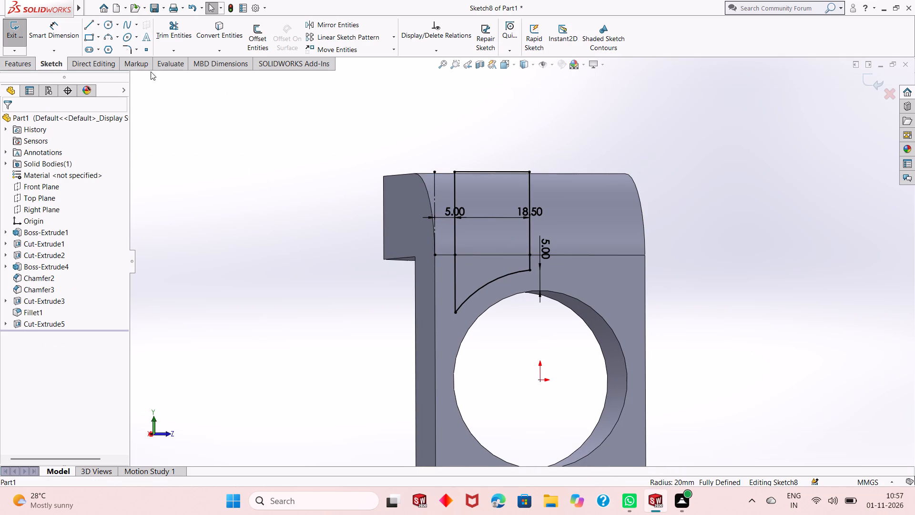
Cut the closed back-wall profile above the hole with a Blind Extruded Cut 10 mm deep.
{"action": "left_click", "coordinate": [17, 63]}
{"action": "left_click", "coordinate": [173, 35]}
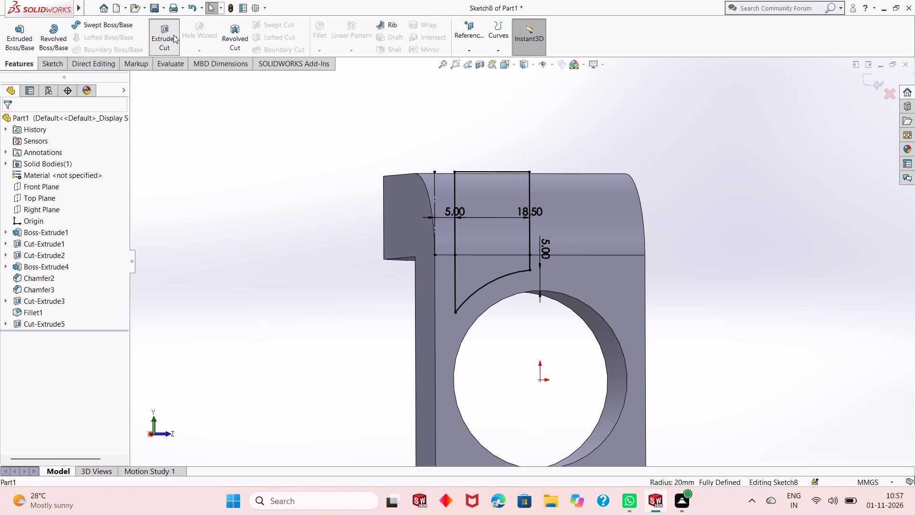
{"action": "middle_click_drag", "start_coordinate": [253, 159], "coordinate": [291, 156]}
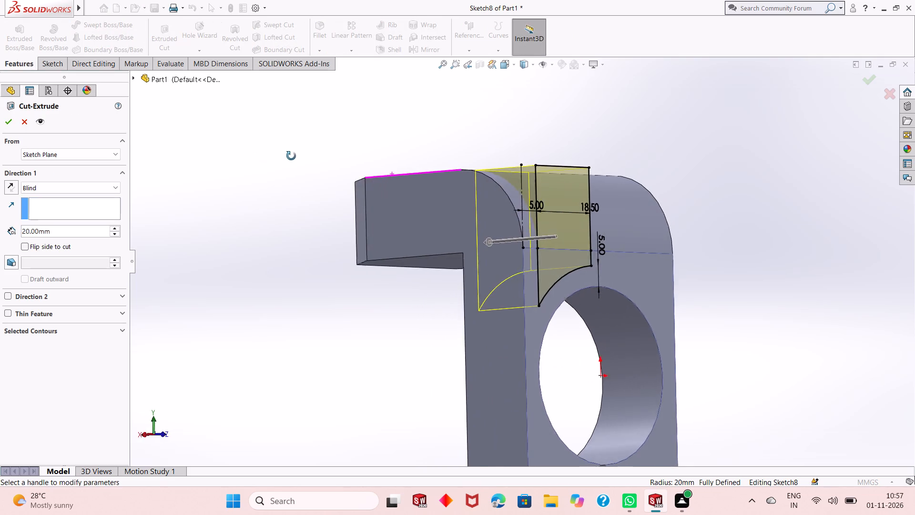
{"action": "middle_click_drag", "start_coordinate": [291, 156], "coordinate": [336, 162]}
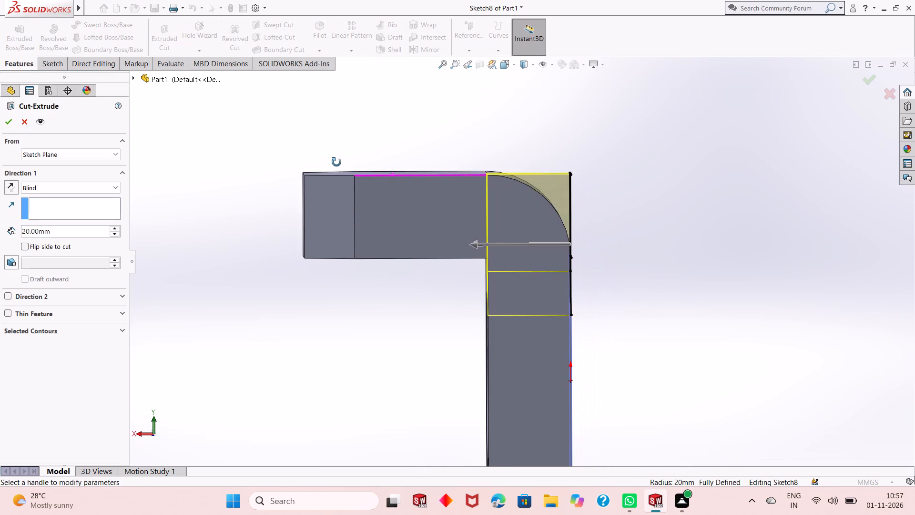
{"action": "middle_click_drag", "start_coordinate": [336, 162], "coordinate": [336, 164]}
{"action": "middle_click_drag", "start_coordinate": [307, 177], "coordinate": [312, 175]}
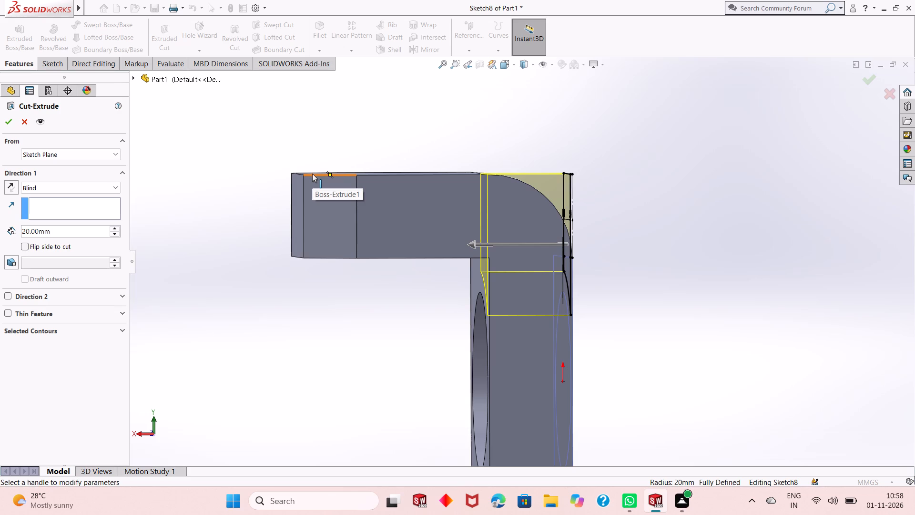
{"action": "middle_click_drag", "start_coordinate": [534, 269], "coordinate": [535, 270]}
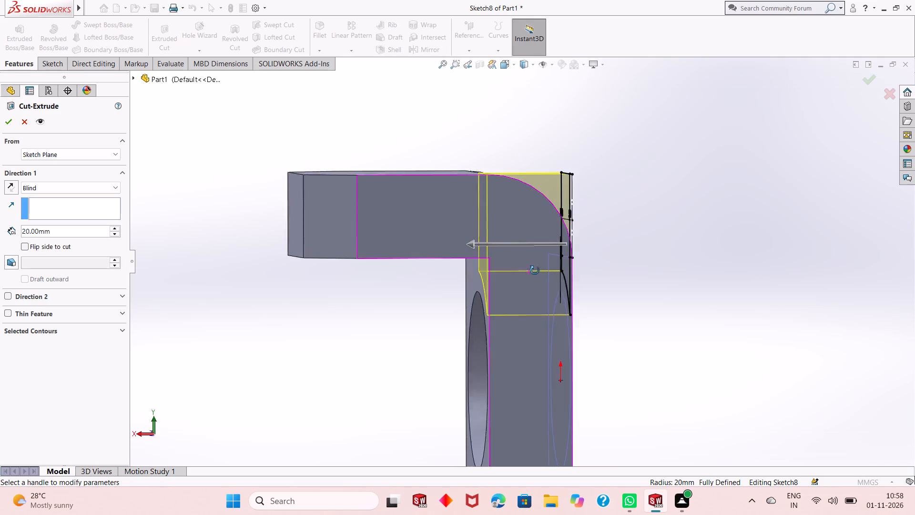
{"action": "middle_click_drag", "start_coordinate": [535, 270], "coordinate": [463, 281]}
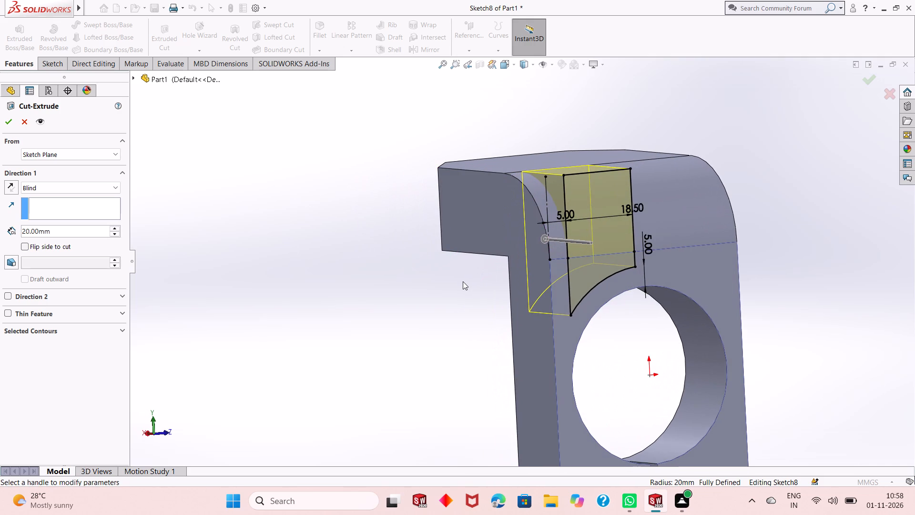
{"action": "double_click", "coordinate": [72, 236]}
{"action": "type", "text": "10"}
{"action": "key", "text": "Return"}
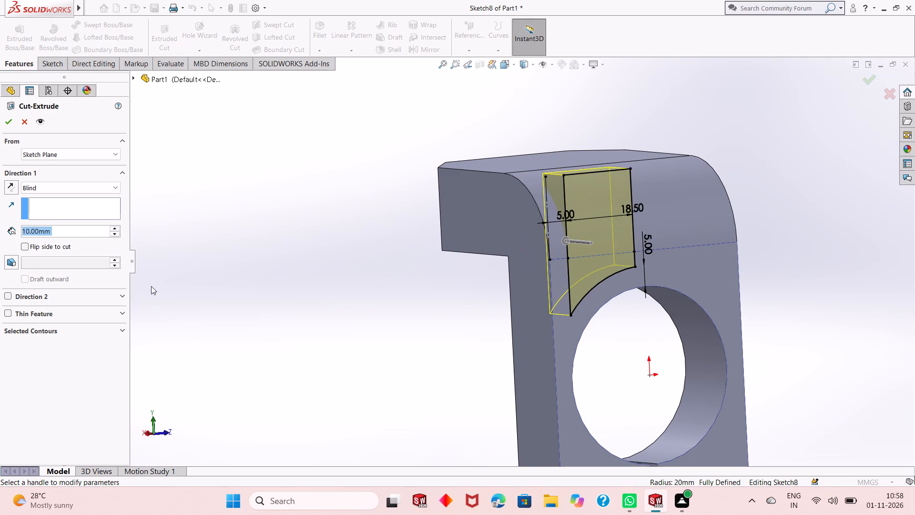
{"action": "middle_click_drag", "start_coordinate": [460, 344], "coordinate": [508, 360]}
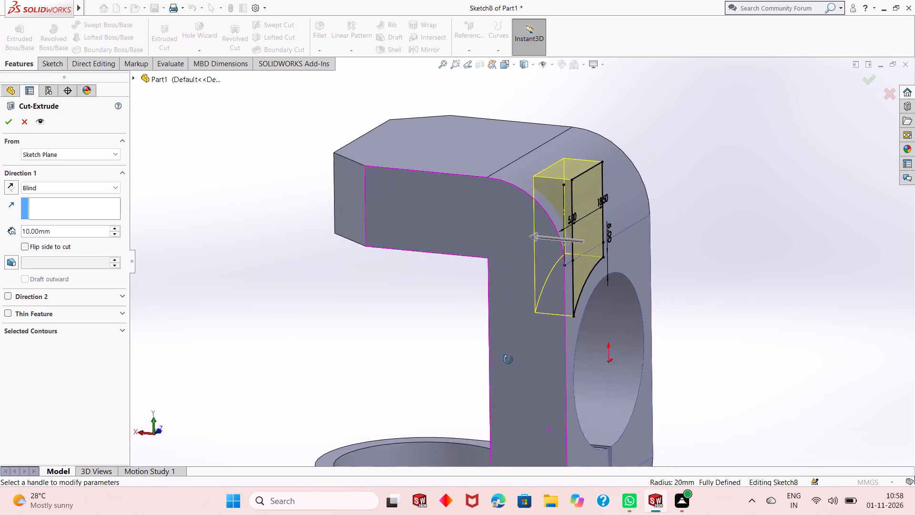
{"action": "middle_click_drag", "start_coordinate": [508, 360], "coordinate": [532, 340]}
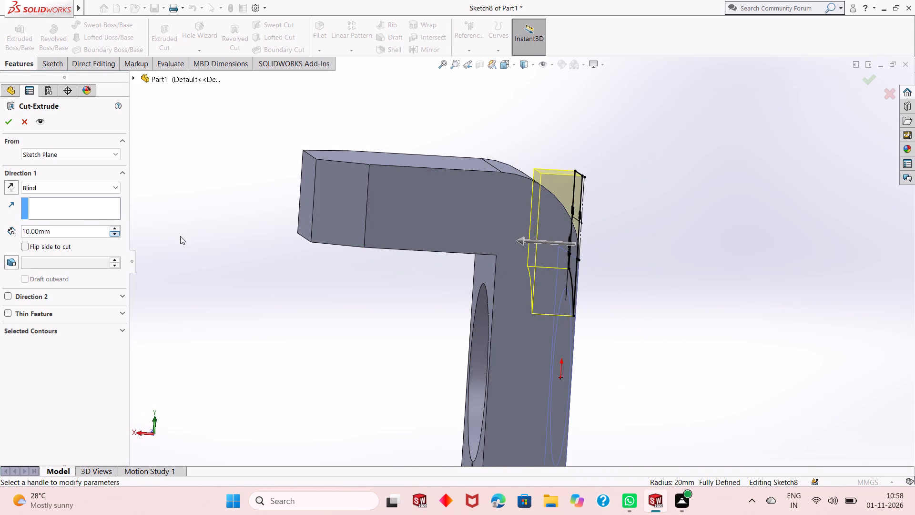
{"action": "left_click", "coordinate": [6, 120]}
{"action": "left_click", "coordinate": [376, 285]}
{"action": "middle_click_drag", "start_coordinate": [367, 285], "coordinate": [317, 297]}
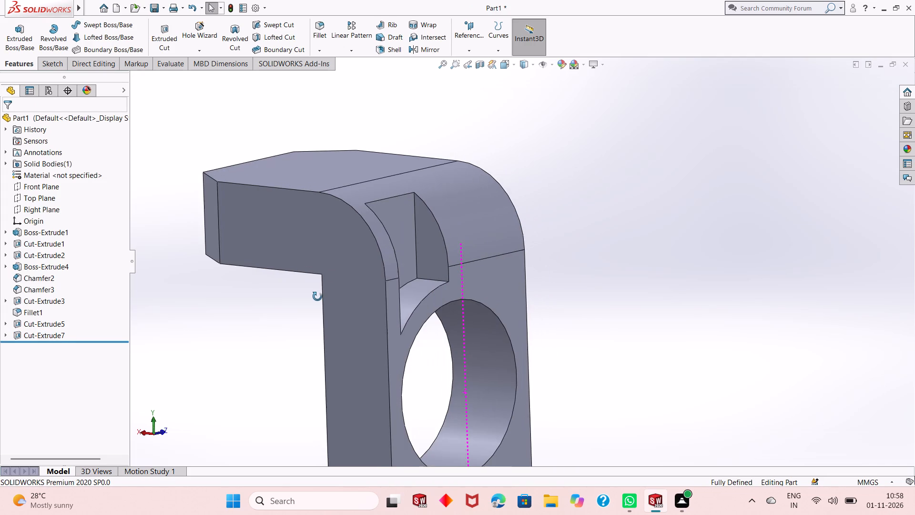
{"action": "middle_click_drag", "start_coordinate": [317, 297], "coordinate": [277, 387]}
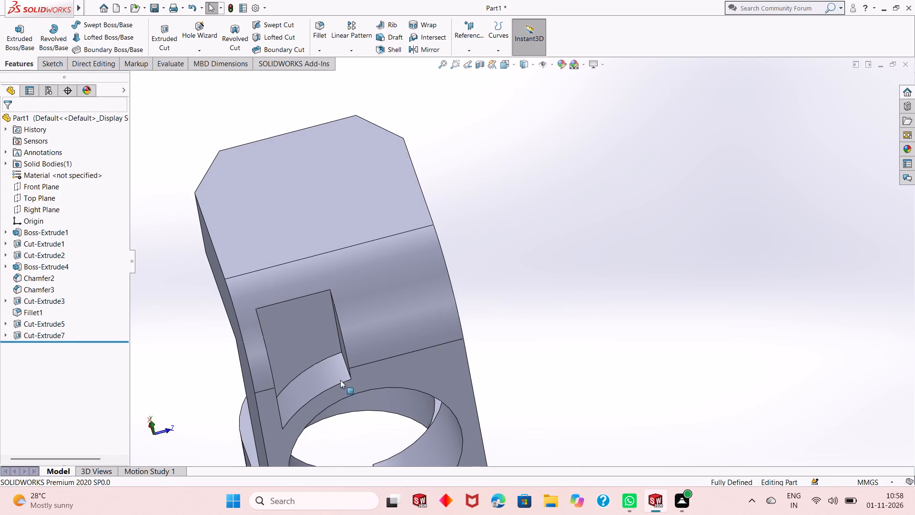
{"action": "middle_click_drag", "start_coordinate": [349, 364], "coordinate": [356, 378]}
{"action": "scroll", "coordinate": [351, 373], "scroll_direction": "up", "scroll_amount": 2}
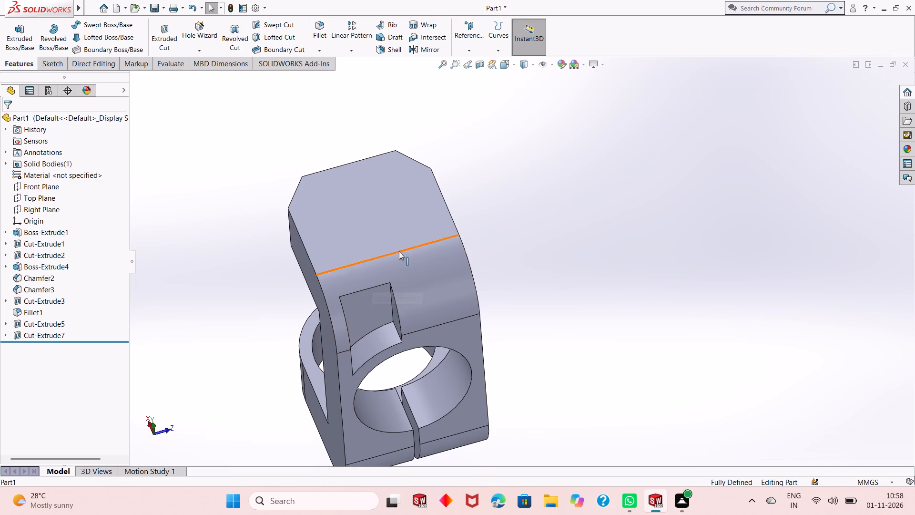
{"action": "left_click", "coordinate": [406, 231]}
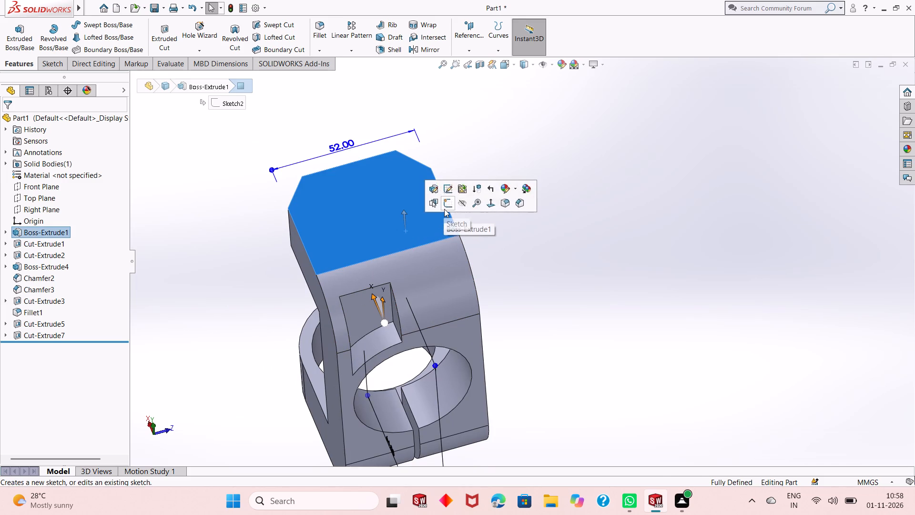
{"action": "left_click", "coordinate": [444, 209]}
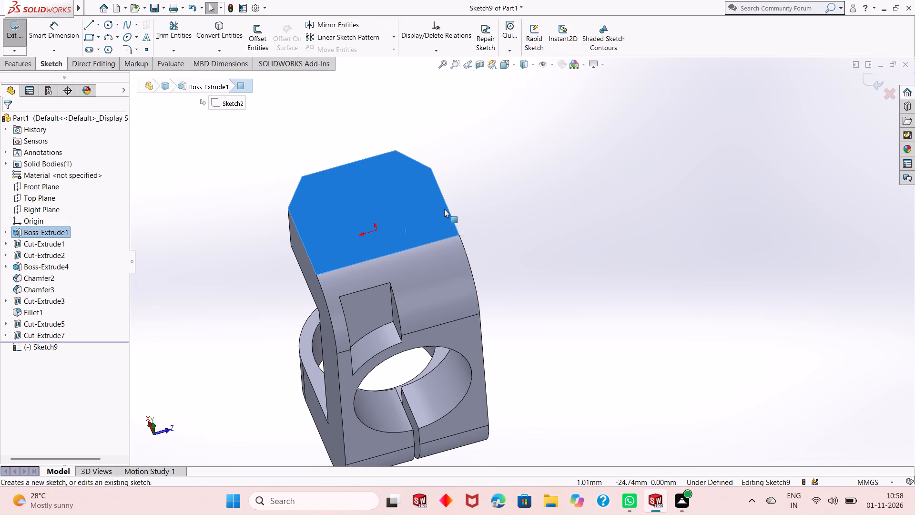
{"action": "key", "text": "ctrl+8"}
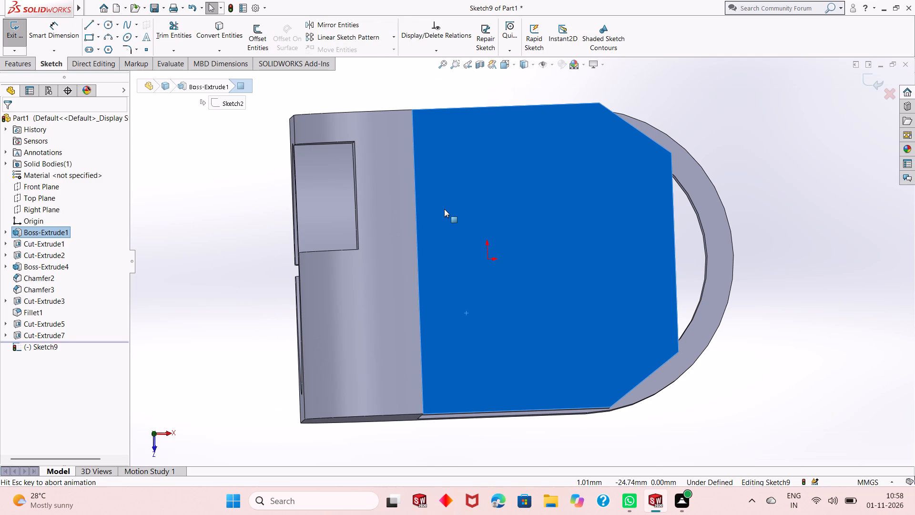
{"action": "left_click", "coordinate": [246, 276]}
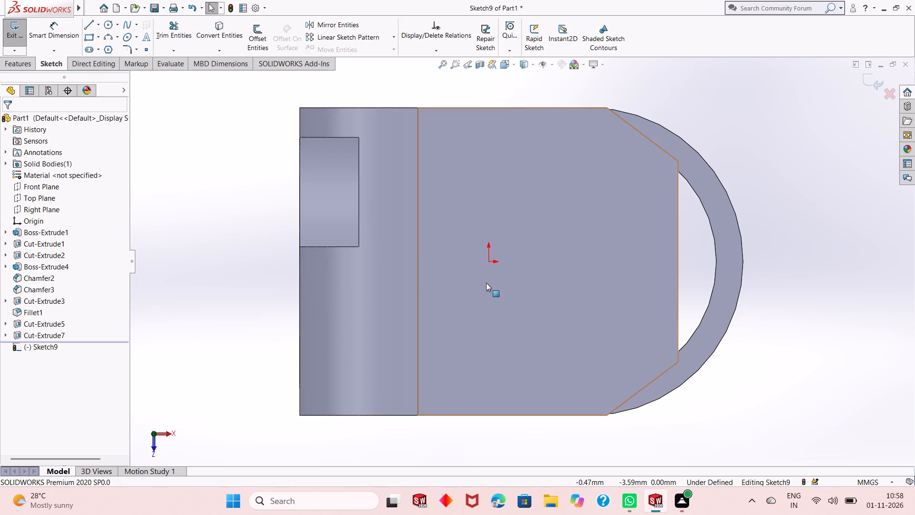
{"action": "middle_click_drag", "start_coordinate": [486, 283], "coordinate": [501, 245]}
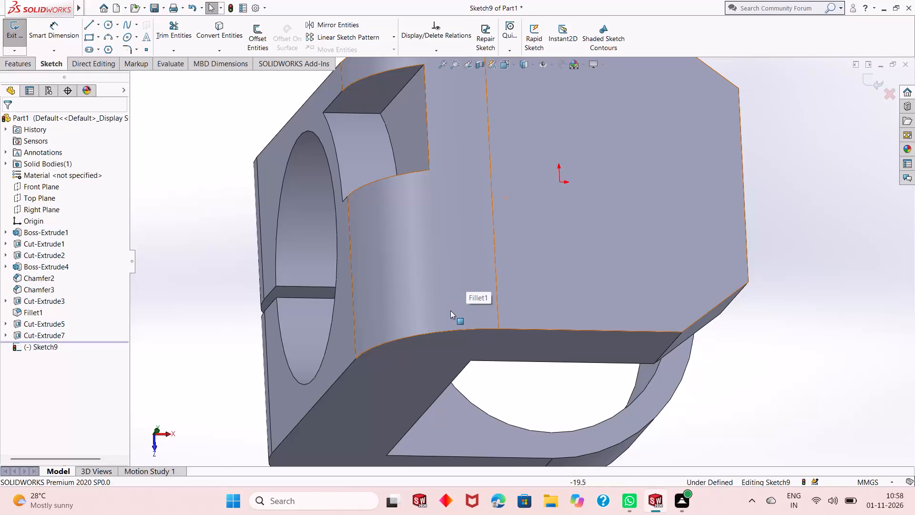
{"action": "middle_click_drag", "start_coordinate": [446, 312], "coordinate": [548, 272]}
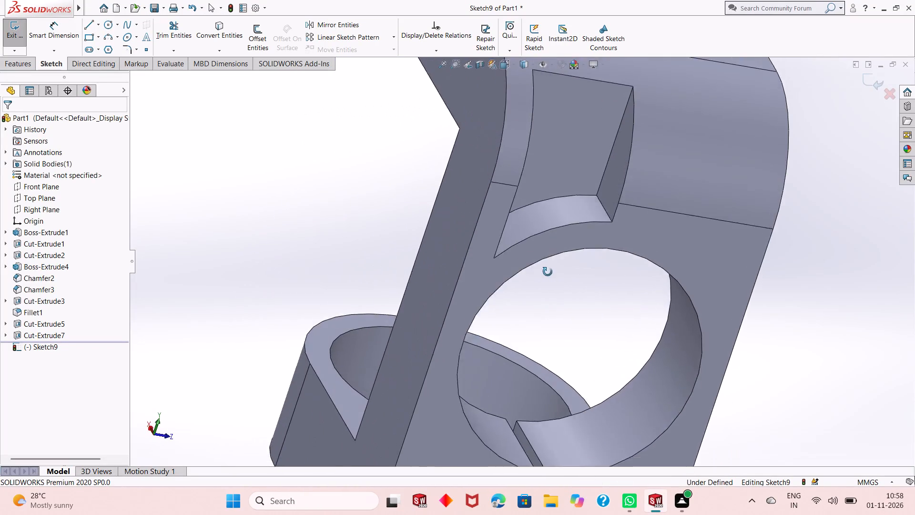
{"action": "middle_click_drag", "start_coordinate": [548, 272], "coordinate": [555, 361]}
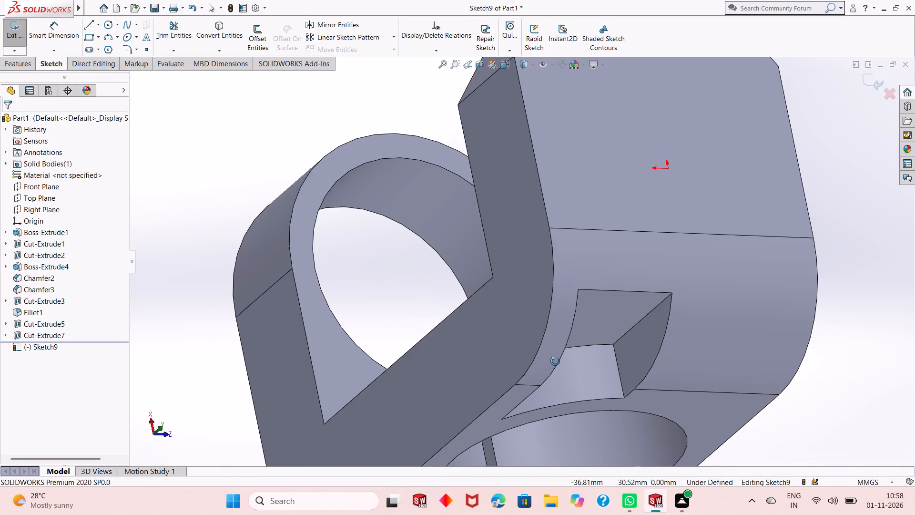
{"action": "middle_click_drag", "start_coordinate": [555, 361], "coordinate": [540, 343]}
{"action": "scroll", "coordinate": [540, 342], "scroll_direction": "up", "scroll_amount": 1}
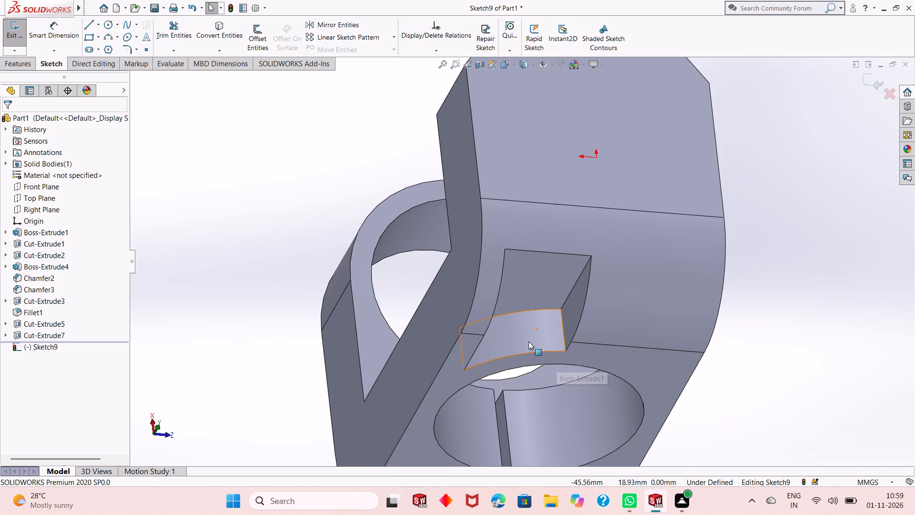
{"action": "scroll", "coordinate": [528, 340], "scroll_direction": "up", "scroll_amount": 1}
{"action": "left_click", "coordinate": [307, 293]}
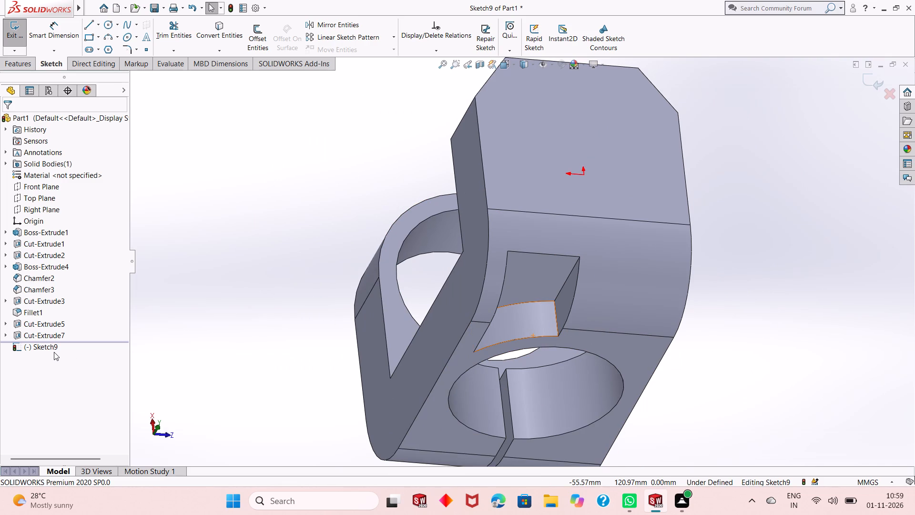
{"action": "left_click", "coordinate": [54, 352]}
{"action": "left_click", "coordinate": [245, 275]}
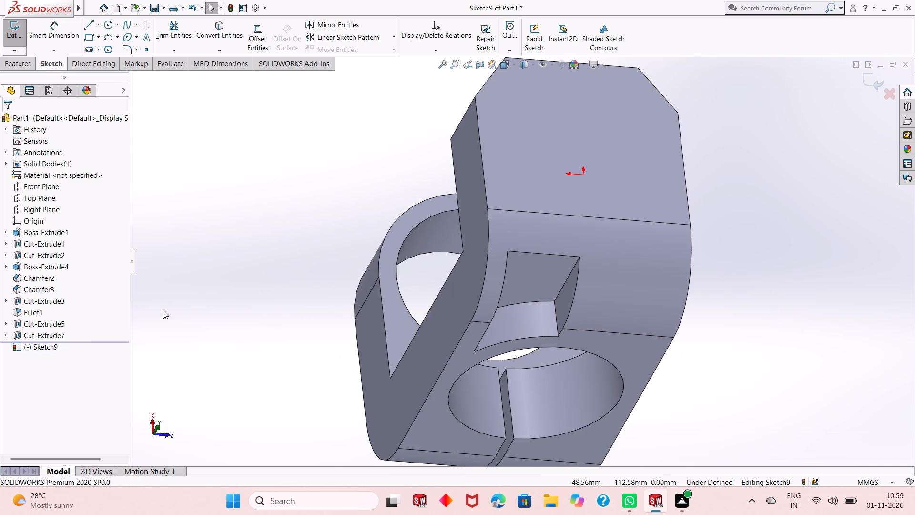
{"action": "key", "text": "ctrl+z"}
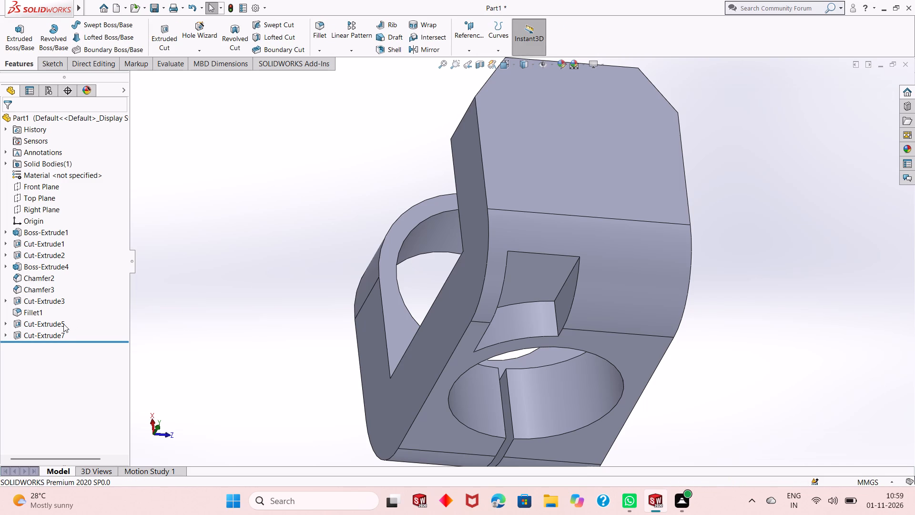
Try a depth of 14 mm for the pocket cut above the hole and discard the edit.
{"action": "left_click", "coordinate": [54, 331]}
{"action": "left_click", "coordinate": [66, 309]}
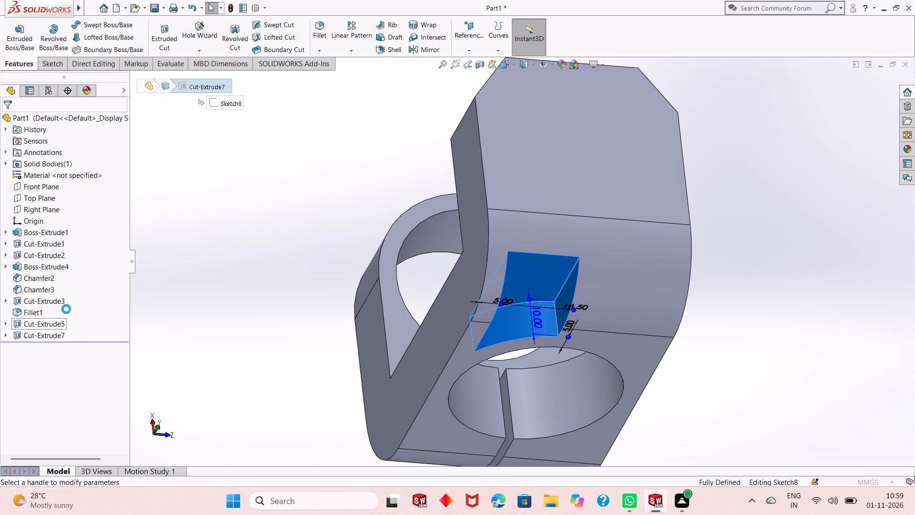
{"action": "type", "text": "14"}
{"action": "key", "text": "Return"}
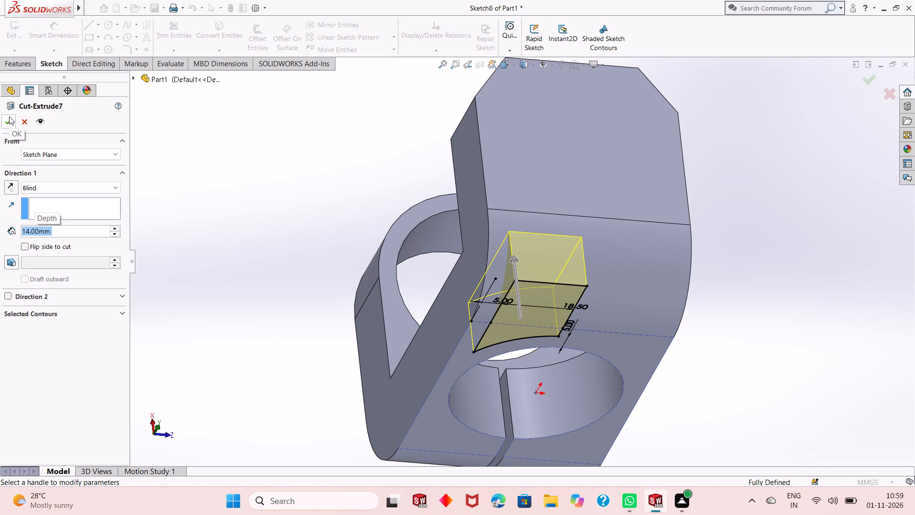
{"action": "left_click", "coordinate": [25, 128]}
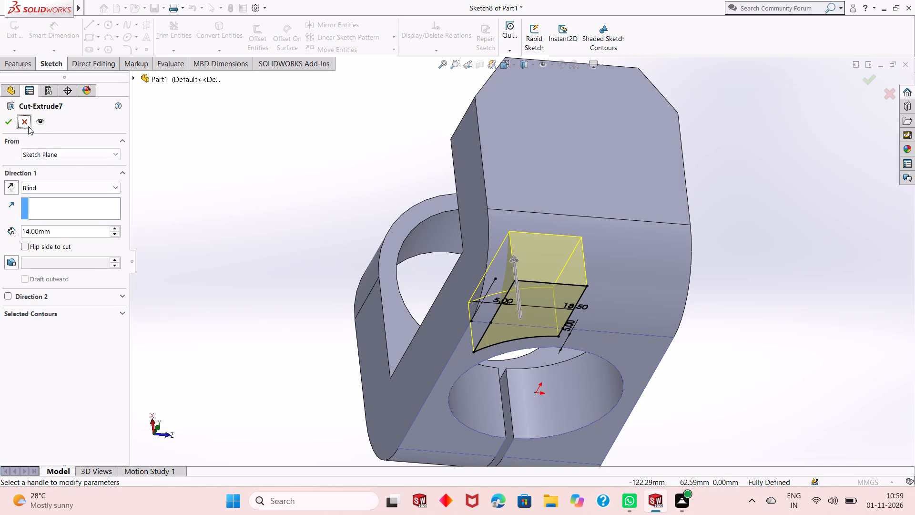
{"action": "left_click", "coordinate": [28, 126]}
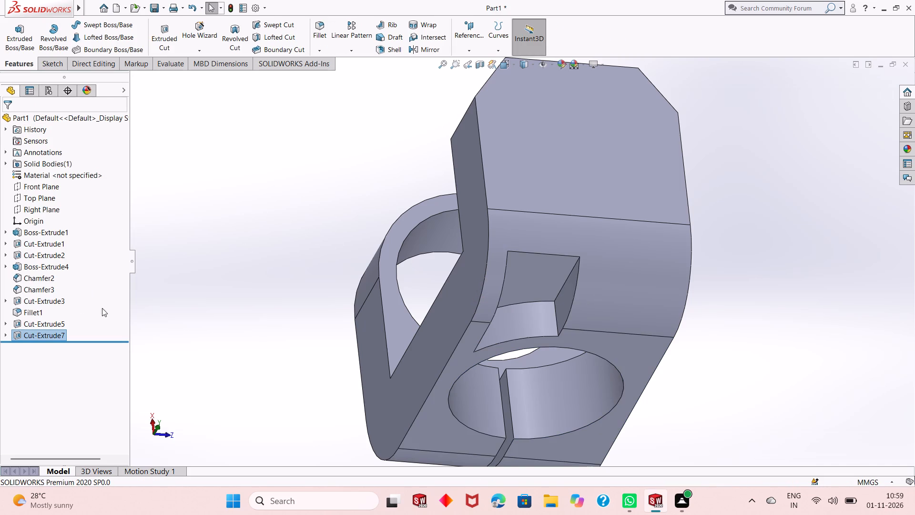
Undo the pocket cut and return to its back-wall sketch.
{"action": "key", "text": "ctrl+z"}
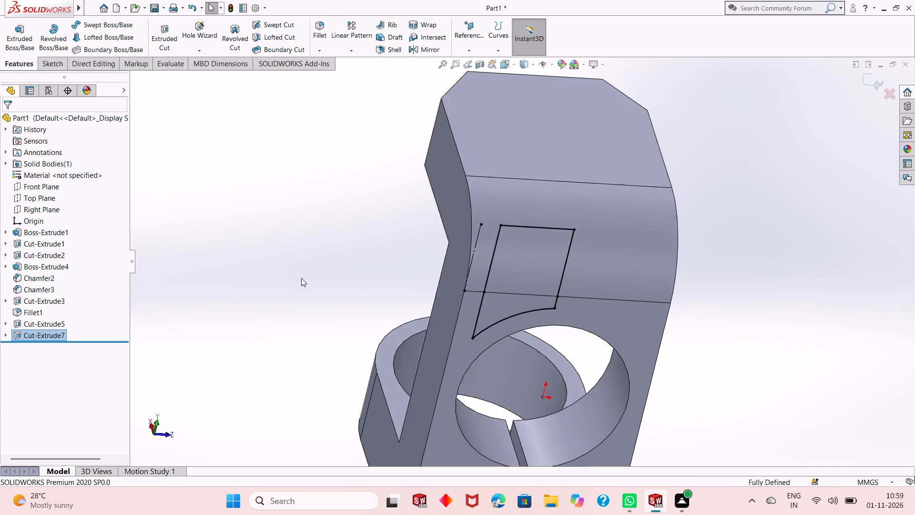
Convert the curved and straight outer side edges of the back wall, opposite the existing pocket profile, into sketch lines.
{"action": "scroll", "coordinate": [448, 295], "scroll_direction": "up", "scroll_amount": 1}
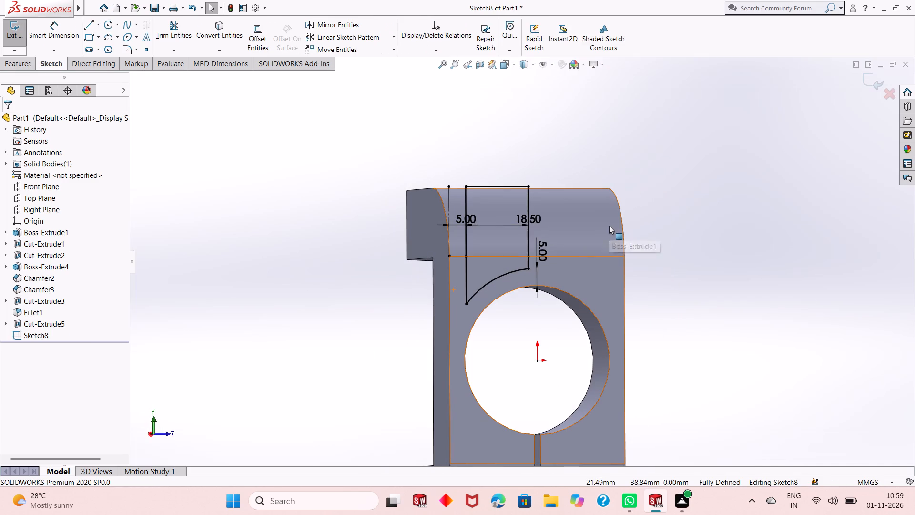
{"action": "key", "text": "ctrl+8"}
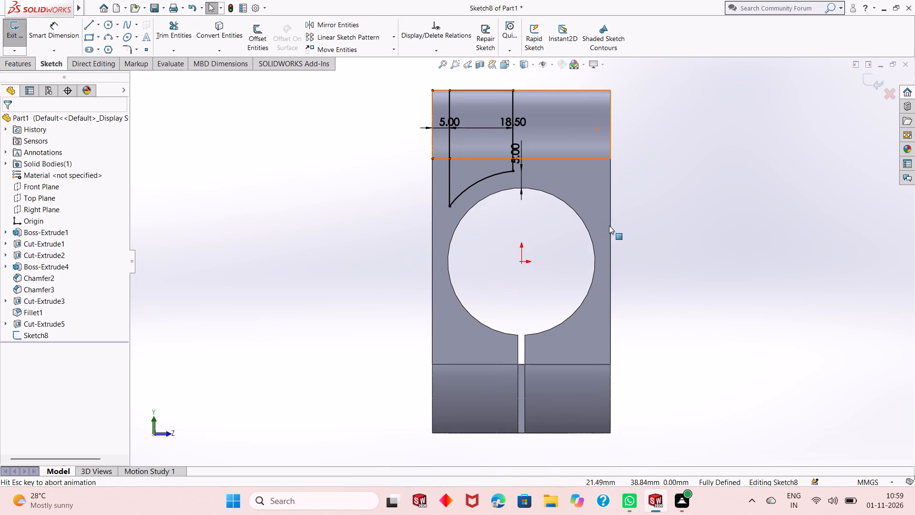
{"action": "scroll", "coordinate": [577, 223], "scroll_direction": "up", "scroll_amount": 1}
{"action": "scroll", "coordinate": [571, 92], "scroll_direction": "down", "scroll_amount": 2}
{"action": "scroll", "coordinate": [569, 149], "scroll_direction": "down", "scroll_amount": 1}
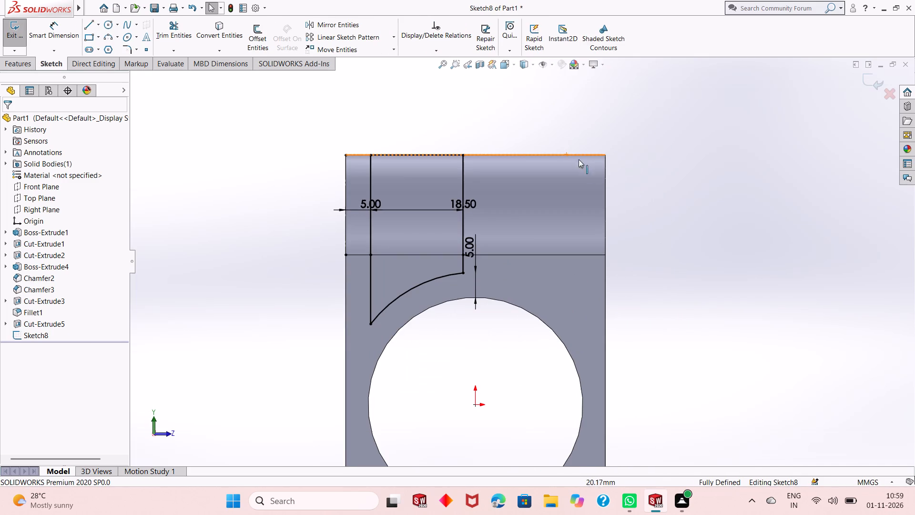
{"action": "scroll", "coordinate": [620, 189], "scroll_direction": "down", "scroll_amount": 1}
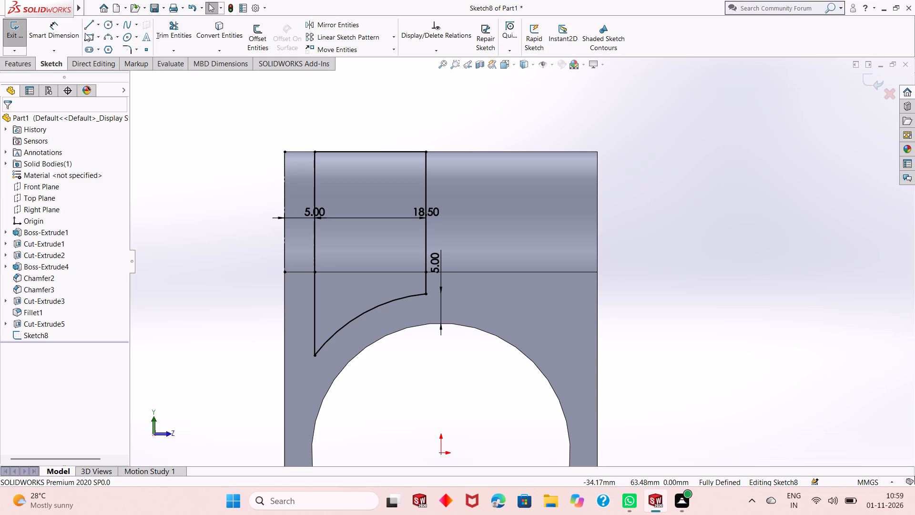
{"action": "left_click", "coordinate": [235, 39]}
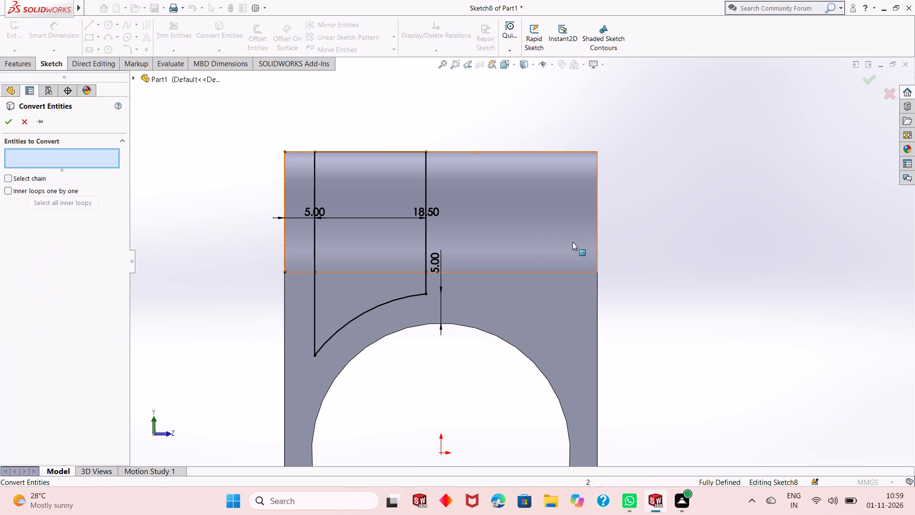
{"action": "left_click", "coordinate": [597, 229]}
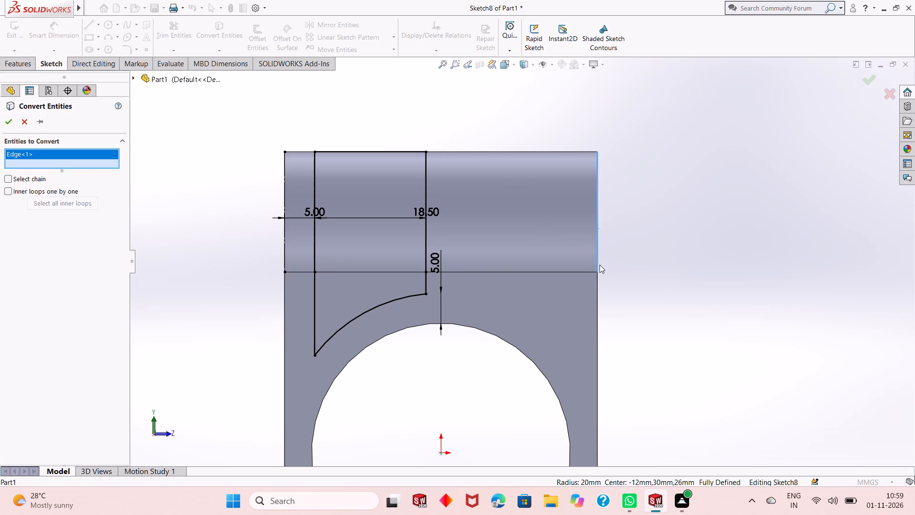
{"action": "left_click", "coordinate": [596, 280]}
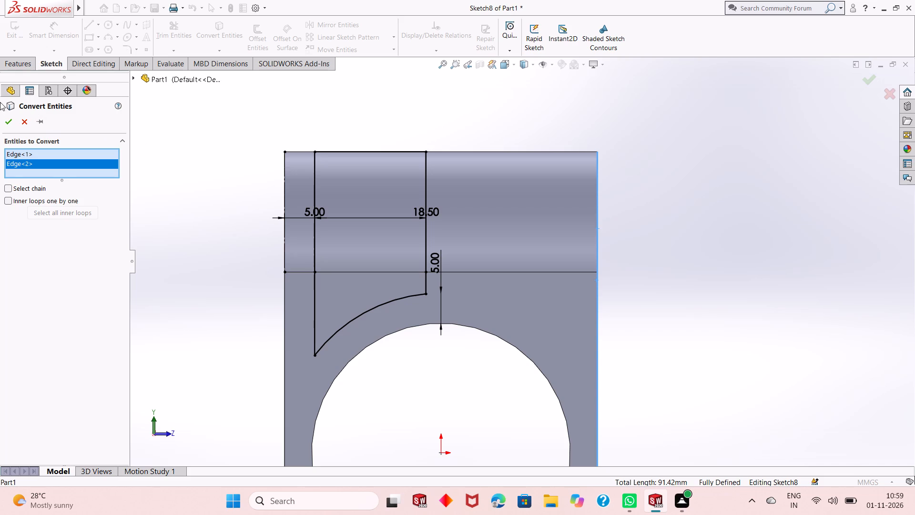
{"action": "left_click", "coordinate": [6, 122]}
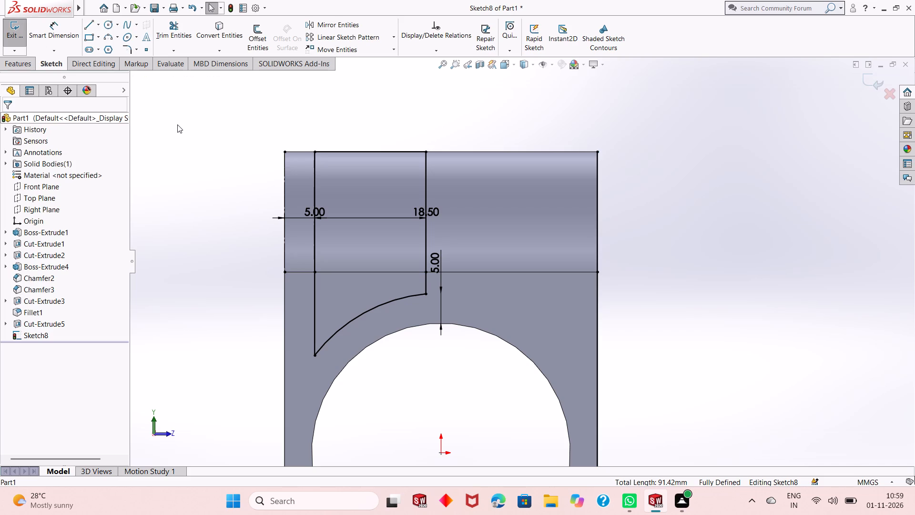
Offset the converted side edge 5 mm inward with the direction reversed.
{"action": "left_click", "coordinate": [259, 44]}
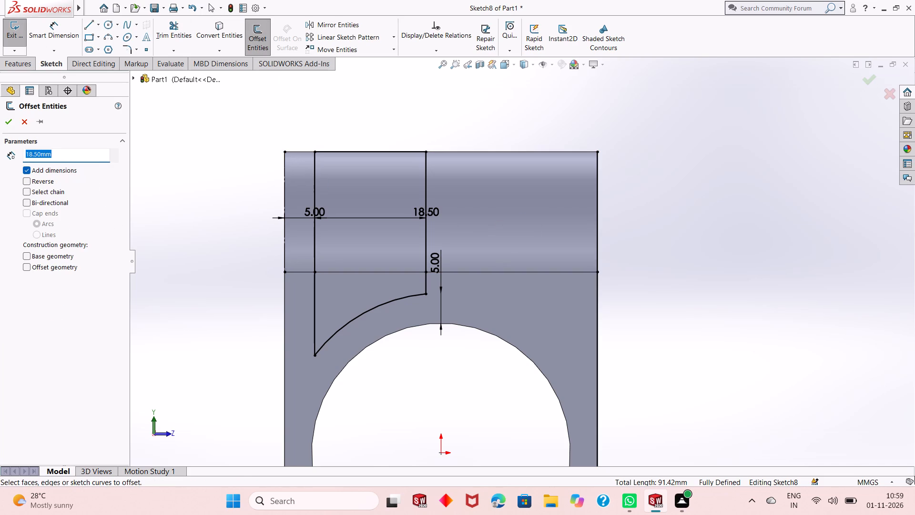
{"action": "key", "text": "5"}
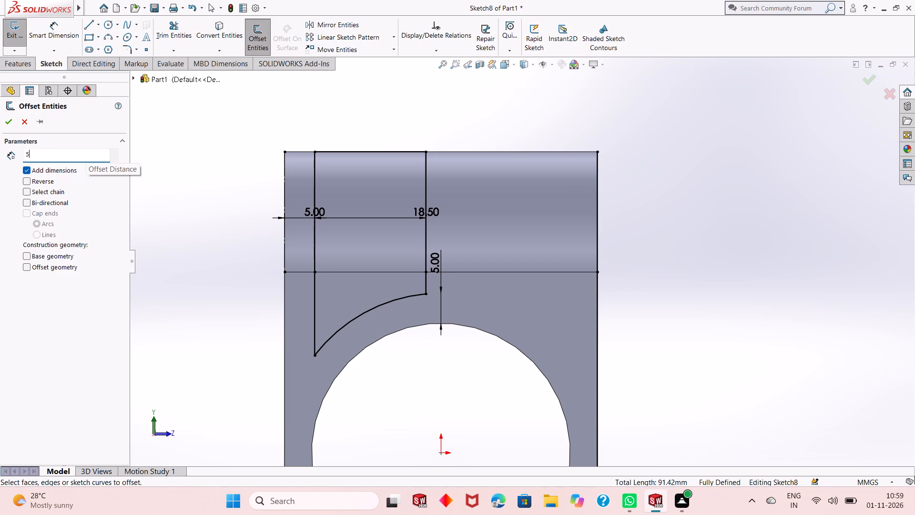
{"action": "key", "text": "Return"}
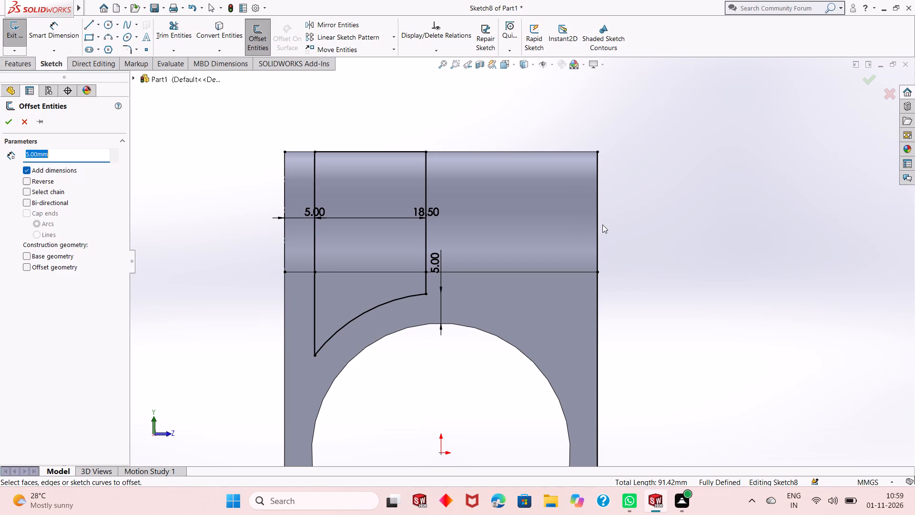
{"action": "left_click", "coordinate": [598, 232]}
{"action": "left_click", "coordinate": [598, 284]}
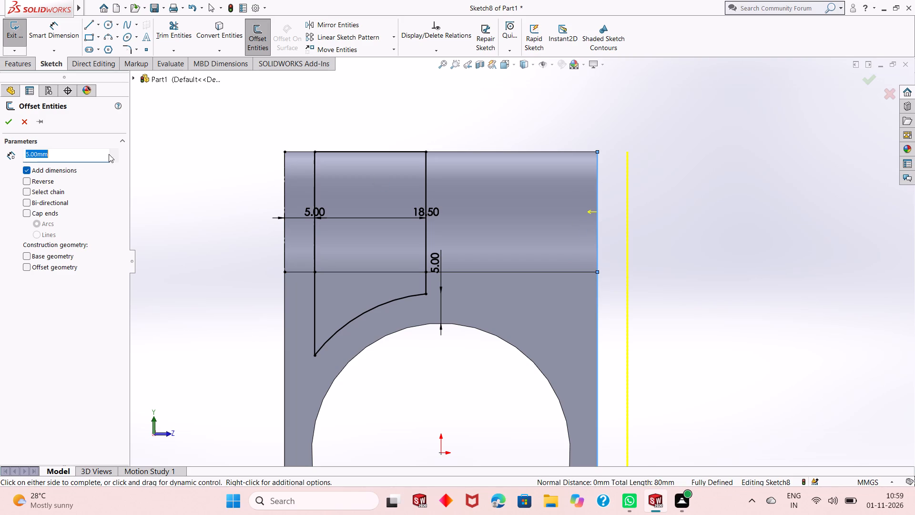
{"action": "left_click", "coordinate": [25, 179]}
{"action": "left_click", "coordinate": [10, 124]}
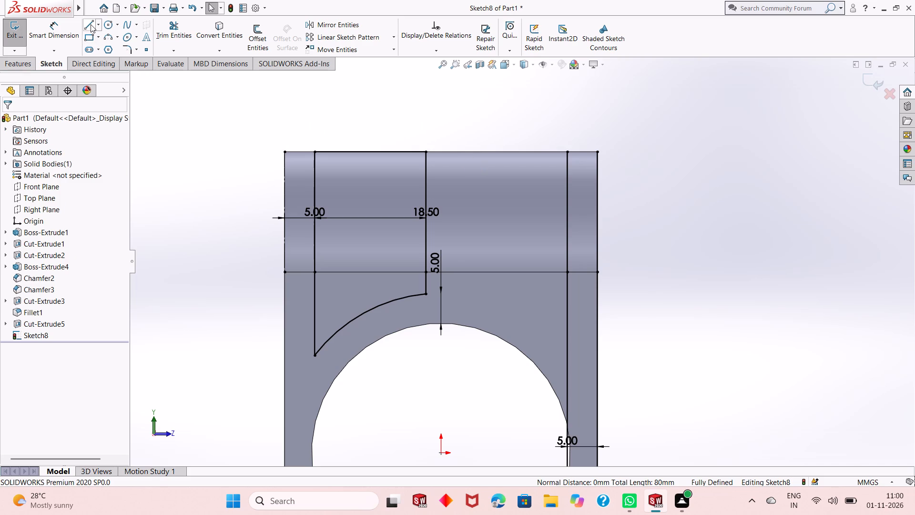
Offset the new inner vertical line a further 18.5 mm (37/2) toward the wall's middle, with the direction reversed.
{"action": "left_click", "coordinate": [262, 43]}
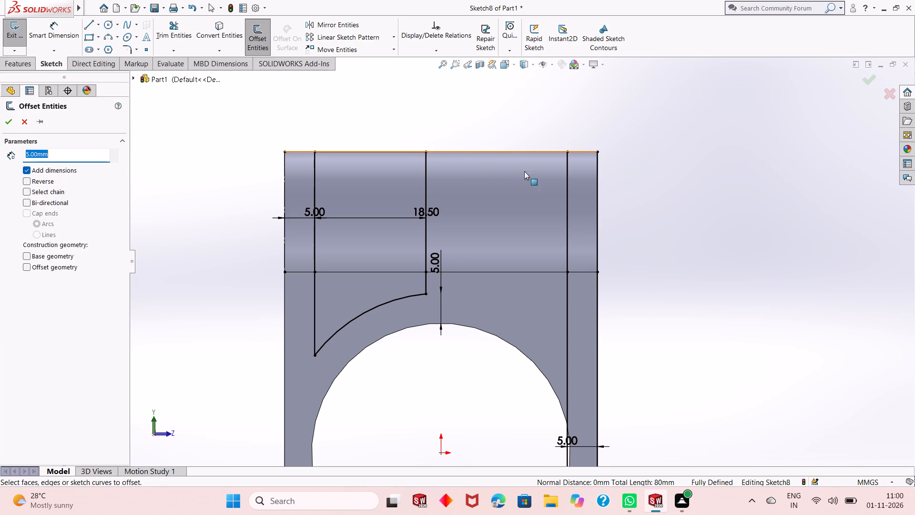
{"action": "left_click", "coordinate": [568, 214]}
{"action": "left_click", "coordinate": [568, 293]}
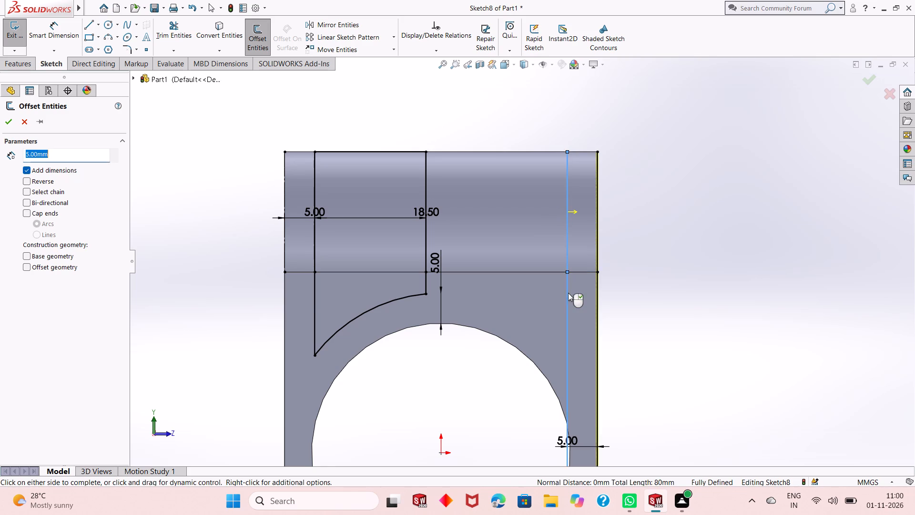
{"action": "left_click", "coordinate": [47, 185]}
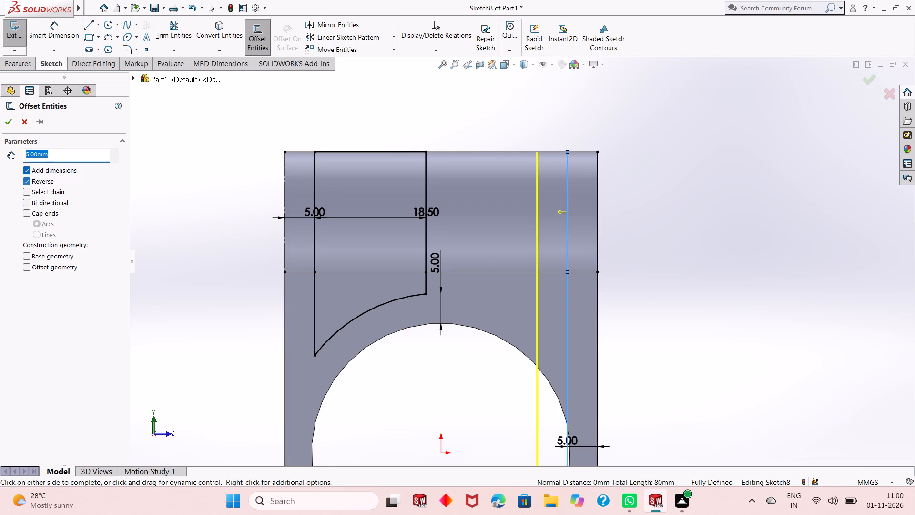
{"action": "type", "text": "37"}
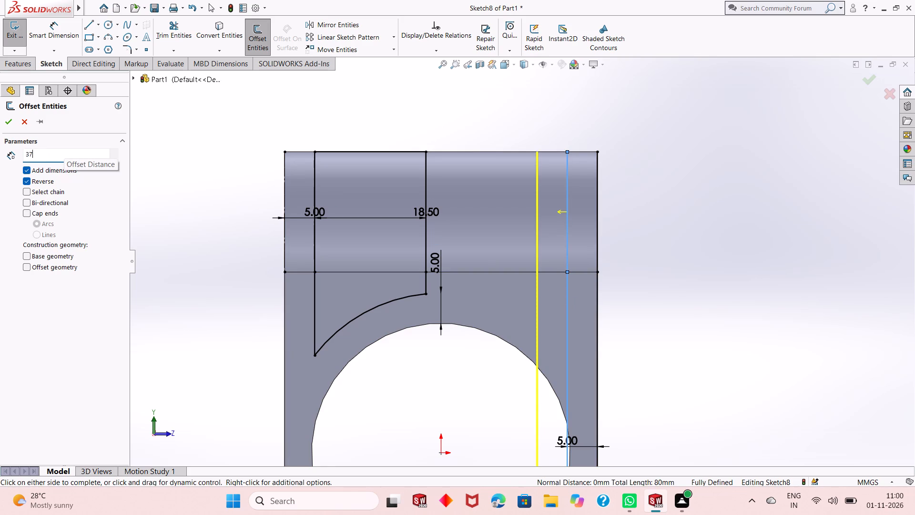
{"action": "type", "text": "/2"}
{"action": "key", "text": "Return"}
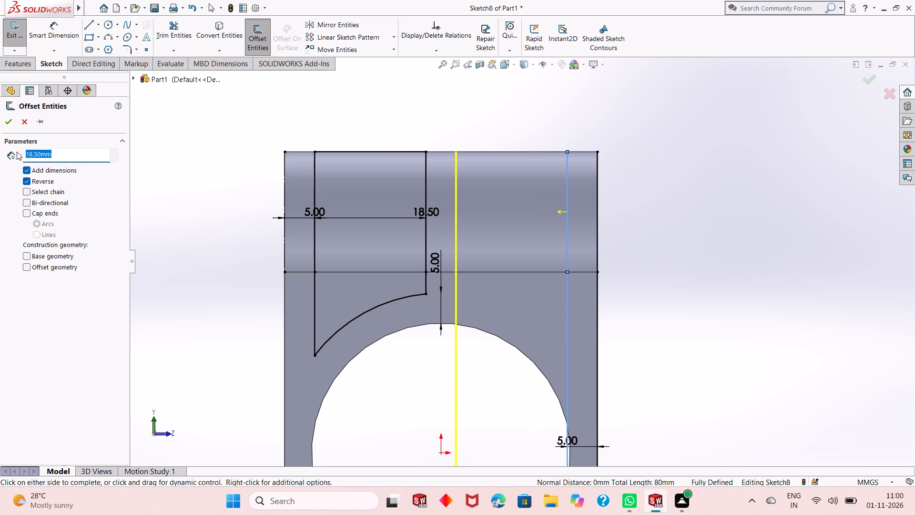
{"action": "left_click", "coordinate": [10, 124]}
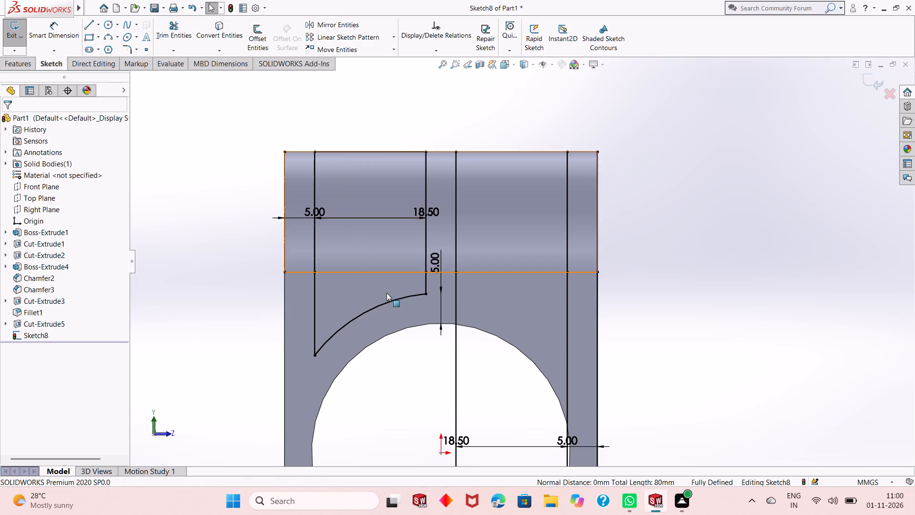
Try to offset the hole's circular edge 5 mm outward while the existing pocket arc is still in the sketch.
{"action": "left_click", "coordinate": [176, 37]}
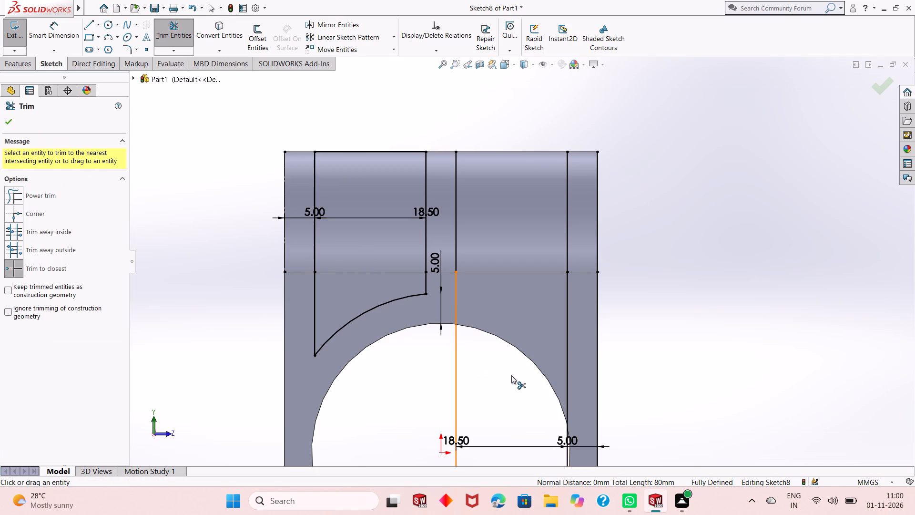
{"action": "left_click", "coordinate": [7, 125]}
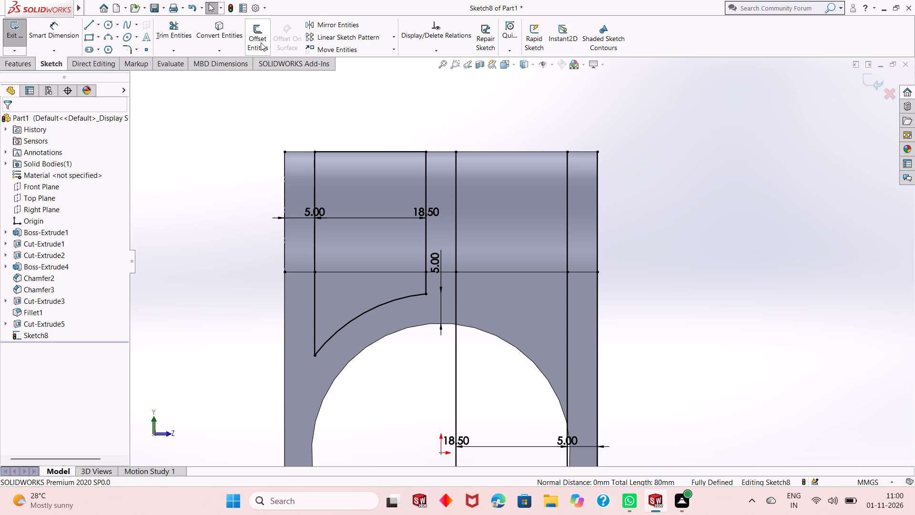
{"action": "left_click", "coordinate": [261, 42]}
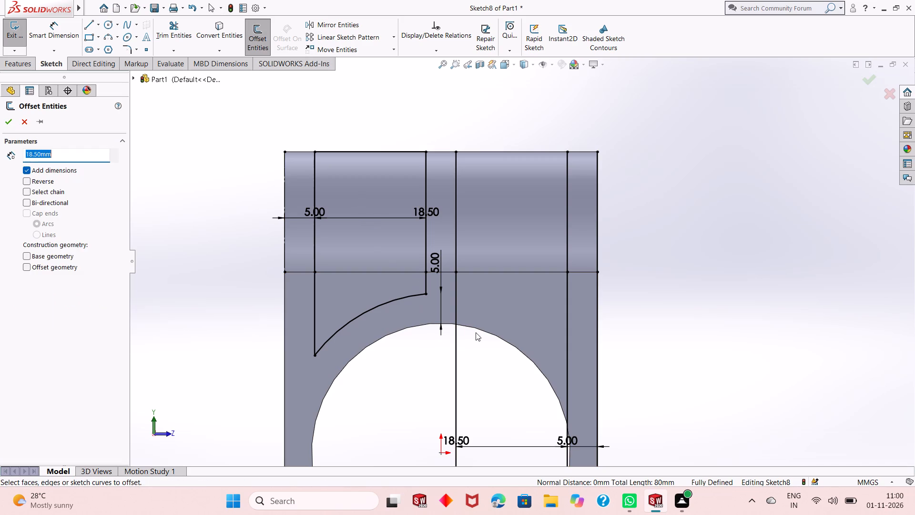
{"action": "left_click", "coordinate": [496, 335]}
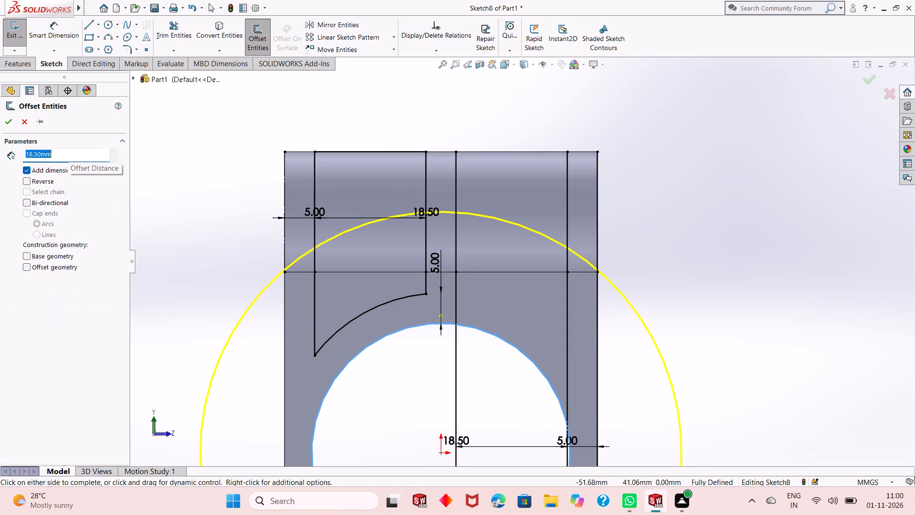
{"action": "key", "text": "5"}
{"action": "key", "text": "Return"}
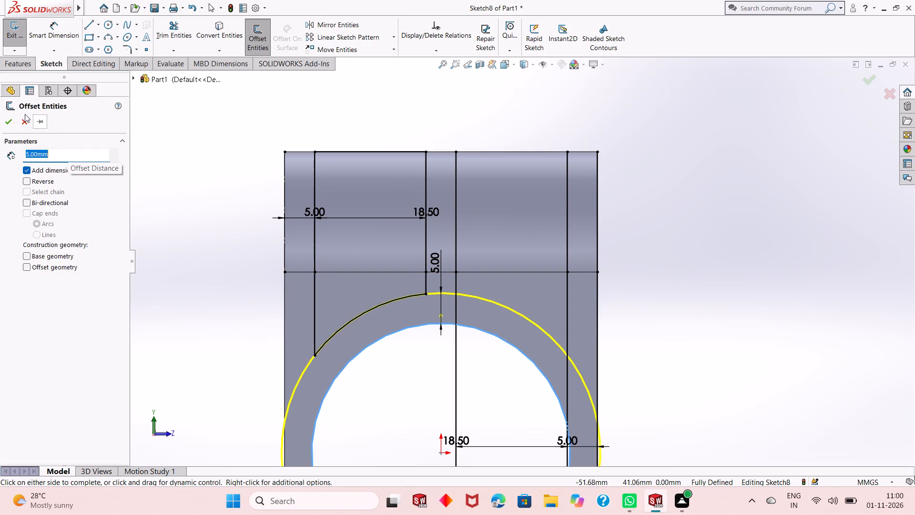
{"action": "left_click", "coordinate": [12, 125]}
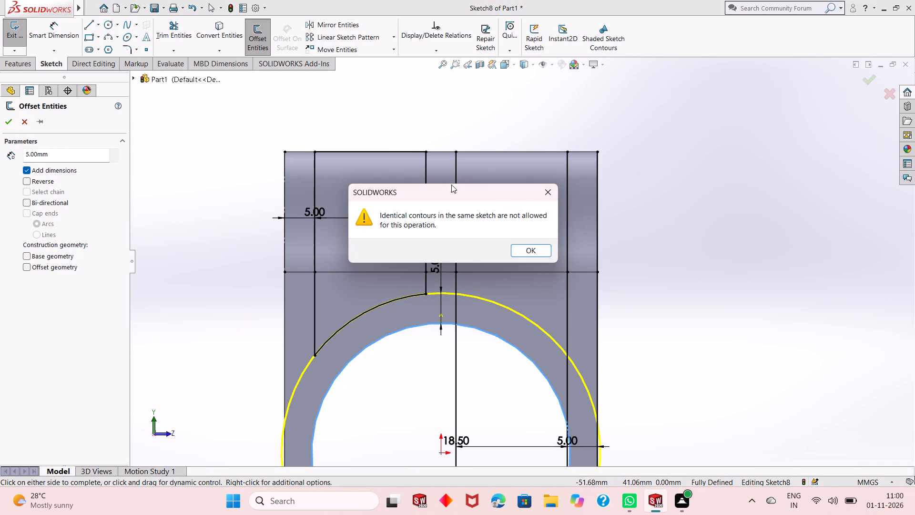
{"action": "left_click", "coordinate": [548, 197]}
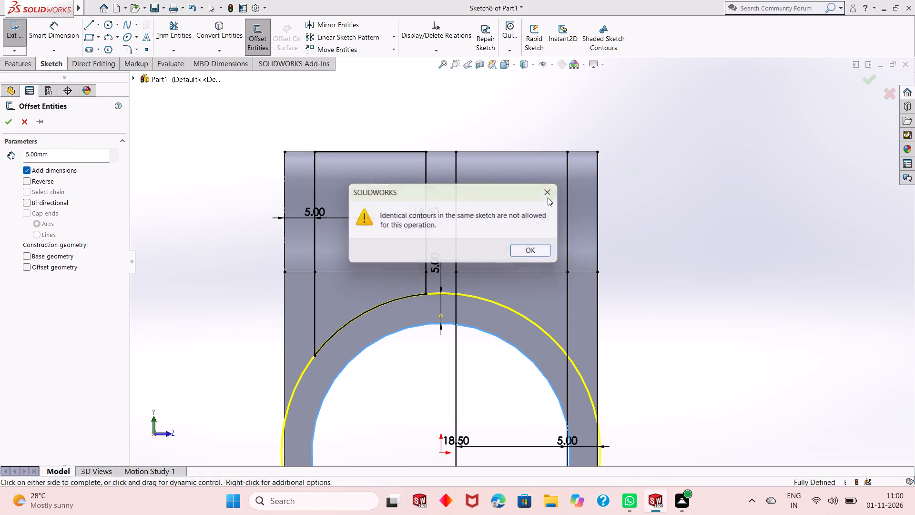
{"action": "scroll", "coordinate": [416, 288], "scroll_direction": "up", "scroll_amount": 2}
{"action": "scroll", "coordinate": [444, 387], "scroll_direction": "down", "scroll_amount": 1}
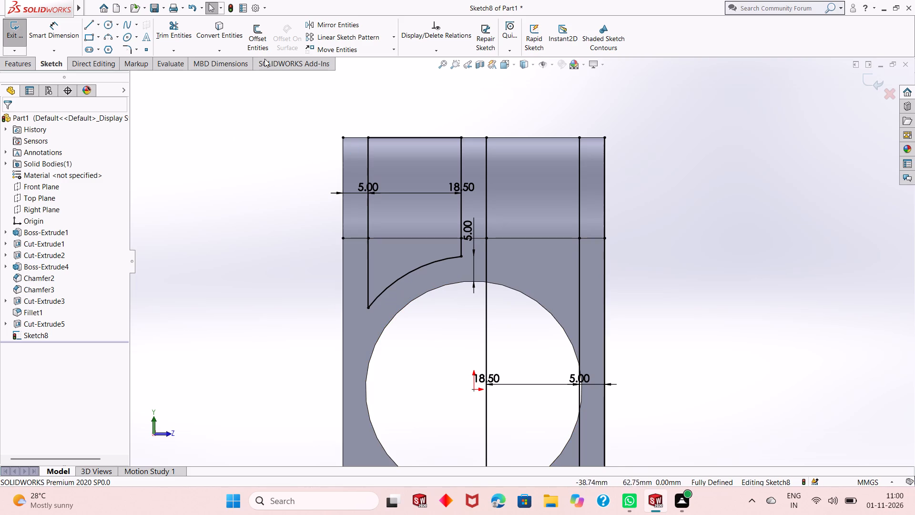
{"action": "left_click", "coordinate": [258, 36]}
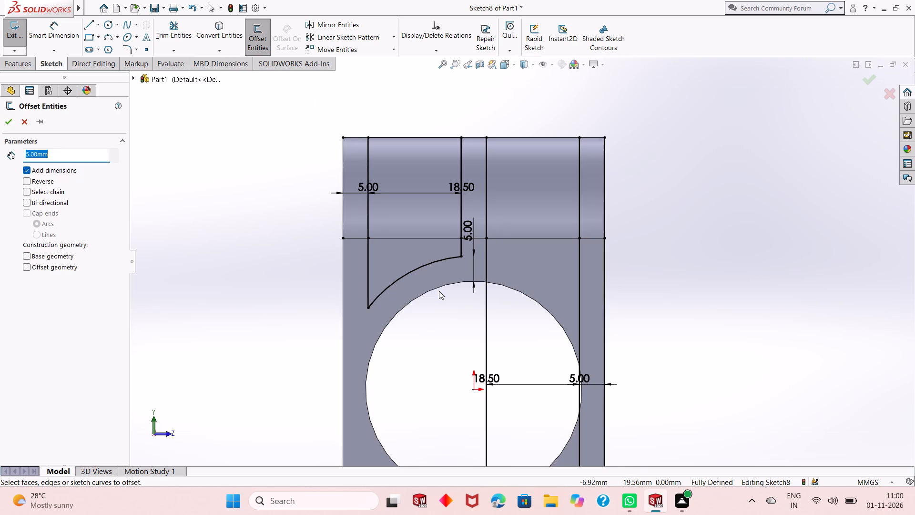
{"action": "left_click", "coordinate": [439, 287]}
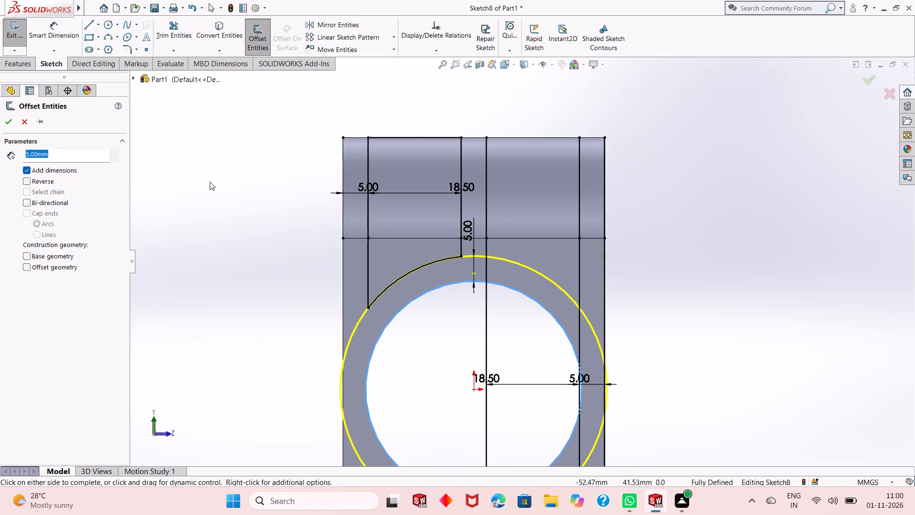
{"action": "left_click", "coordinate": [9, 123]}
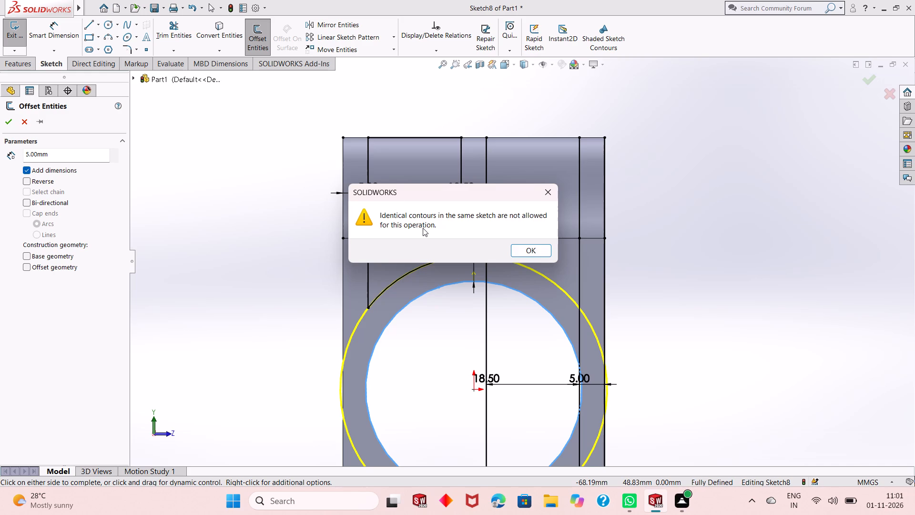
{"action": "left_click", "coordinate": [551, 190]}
Trim away the arc that closes the lower end of the existing pocket profile.
{"action": "left_click", "coordinate": [169, 41]}
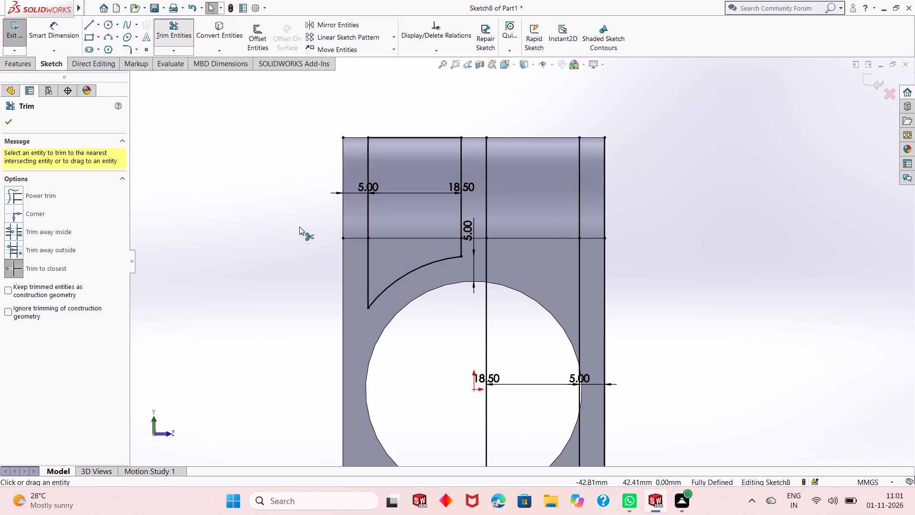
{"action": "left_click", "coordinate": [394, 280]}
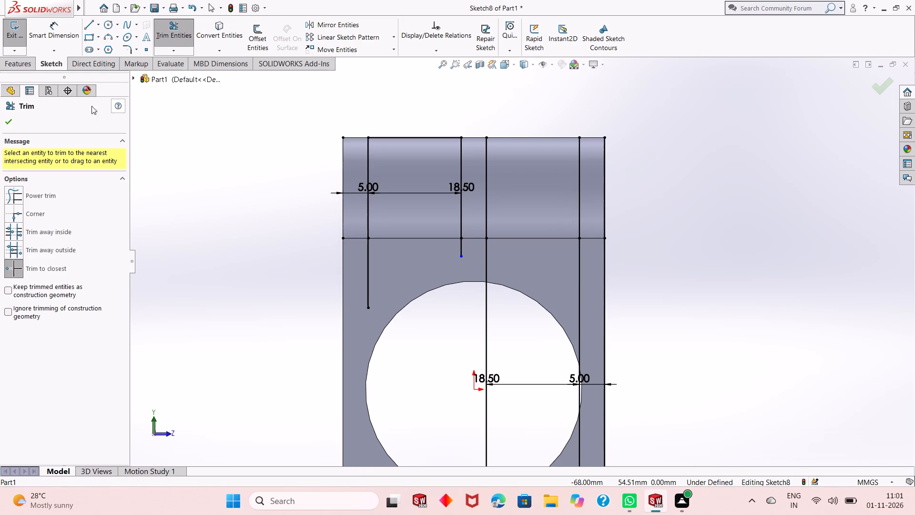
{"action": "left_click", "coordinate": [9, 125]}
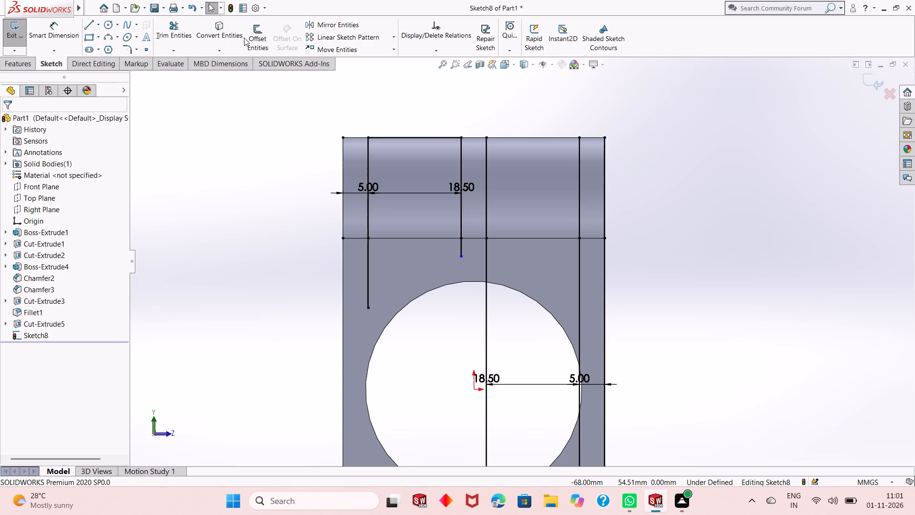
Offset the hole's circular edge 5 mm outward.
{"action": "left_click", "coordinate": [252, 40]}
{"action": "left_click", "coordinate": [417, 300]}
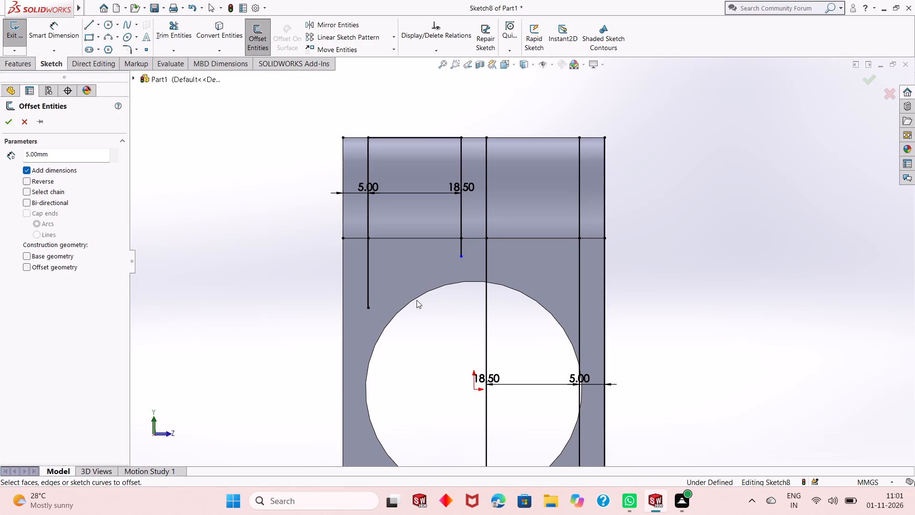
{"action": "left_click", "coordinate": [424, 295]}
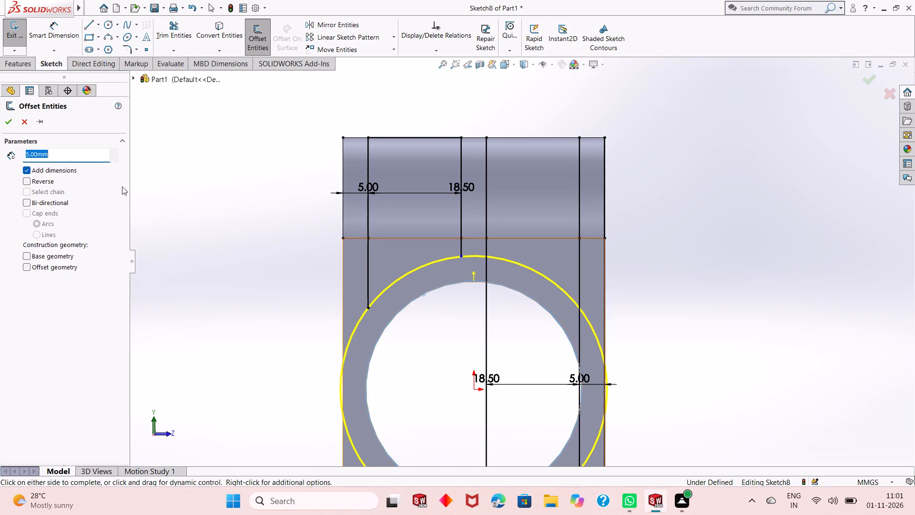
{"action": "left_click", "coordinate": [6, 125]}
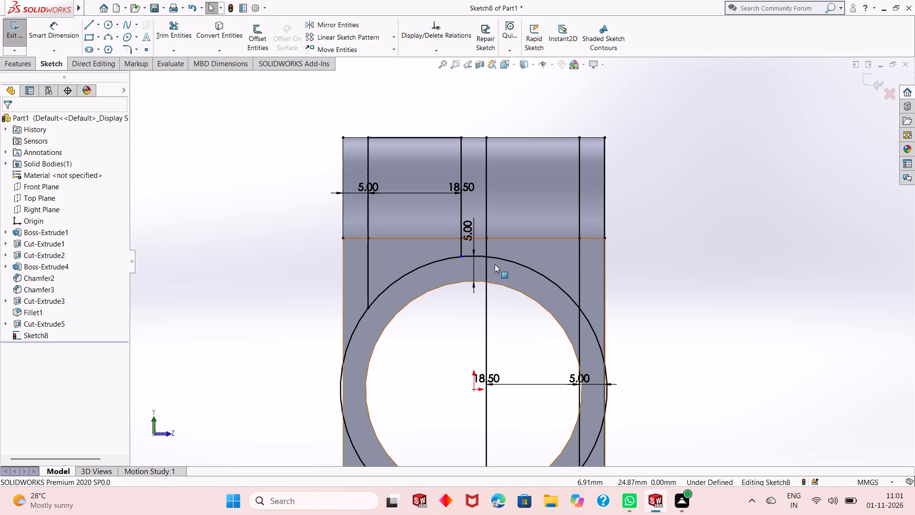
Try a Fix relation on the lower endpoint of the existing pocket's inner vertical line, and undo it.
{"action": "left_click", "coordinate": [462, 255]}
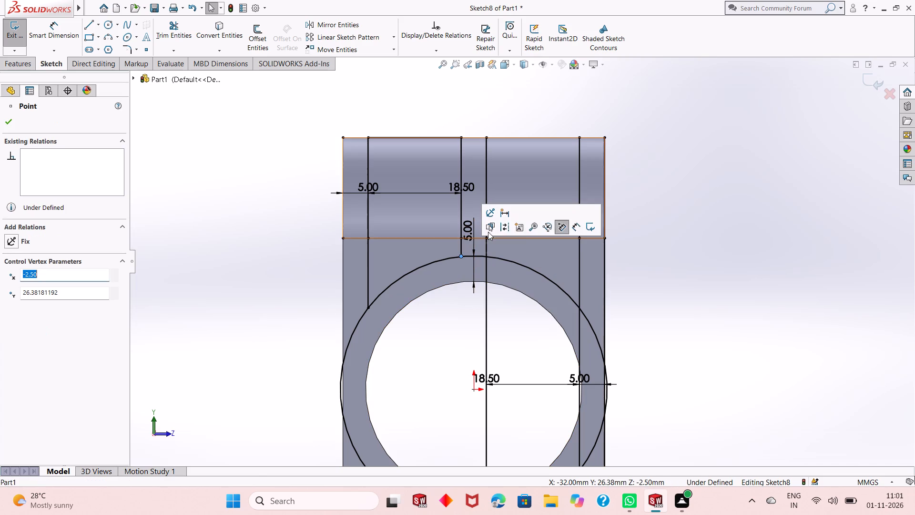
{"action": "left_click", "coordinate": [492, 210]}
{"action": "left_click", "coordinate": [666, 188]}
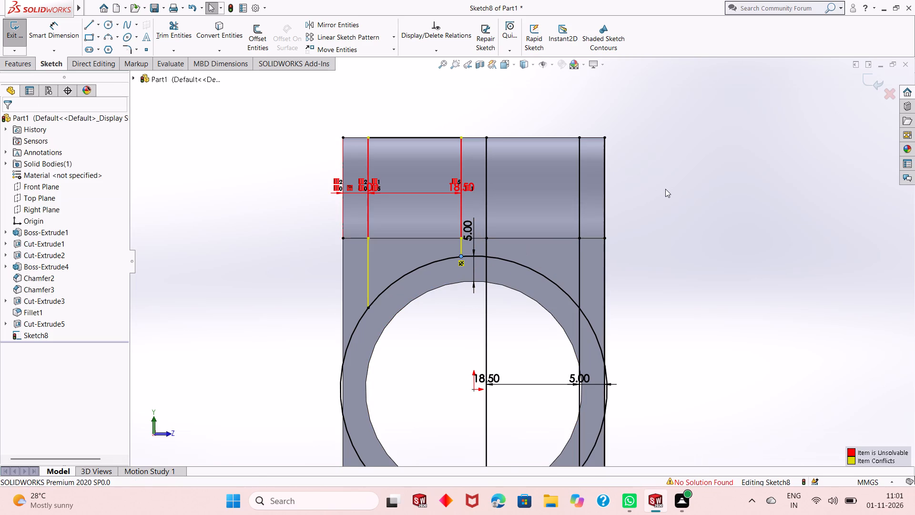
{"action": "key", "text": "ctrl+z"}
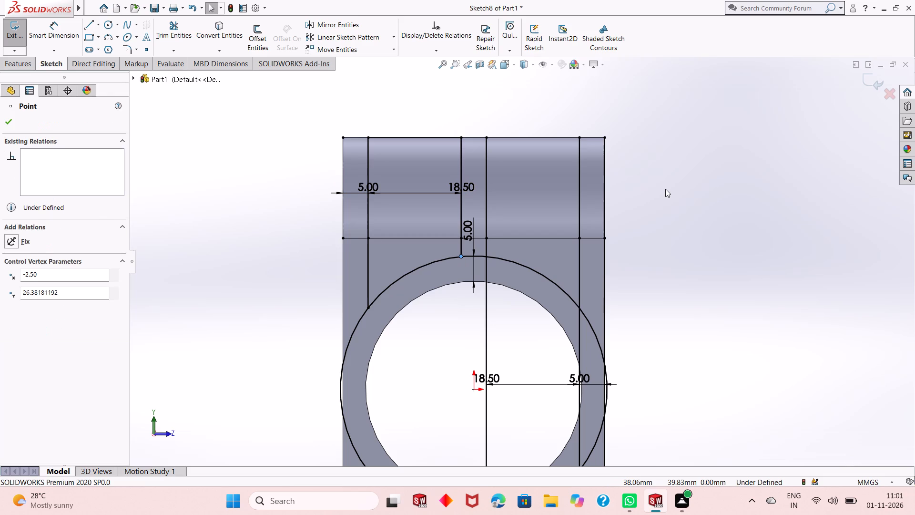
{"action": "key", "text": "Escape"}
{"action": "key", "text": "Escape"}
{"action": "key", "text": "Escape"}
Trim away the offset circle's side and lower arcs up to the second pocket's outer line, and that pocket's inner vertical line below the top arc.
{"action": "scroll", "coordinate": [473, 258], "scroll_direction": "down", "scroll_amount": 2}
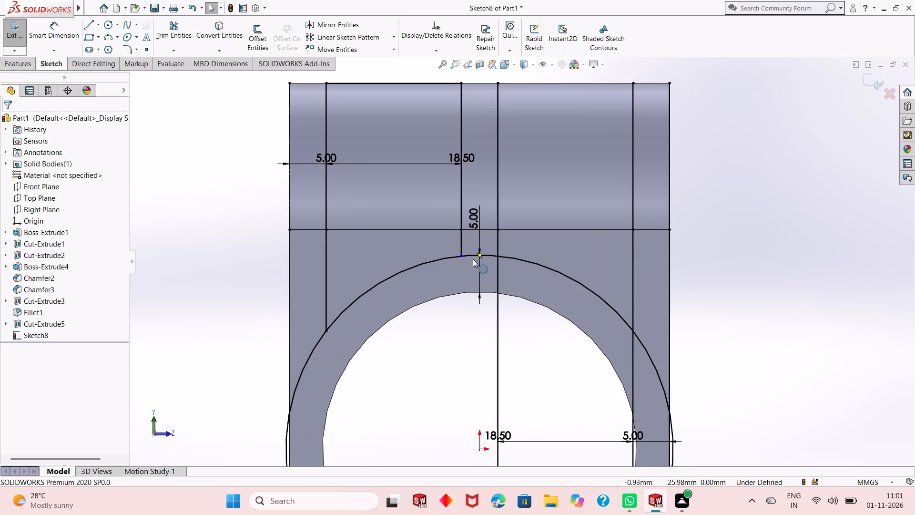
{"action": "scroll", "coordinate": [473, 259], "scroll_direction": "up", "scroll_amount": 1}
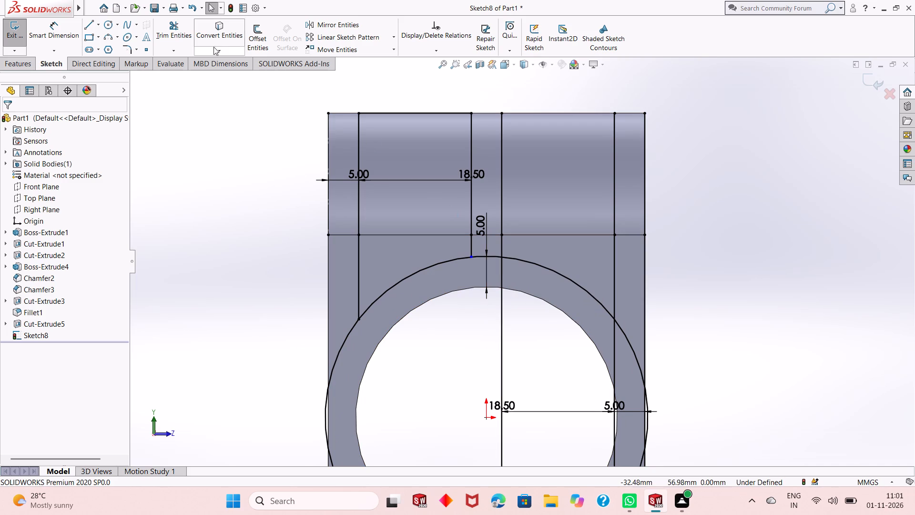
{"action": "left_click", "coordinate": [173, 37]}
{"action": "scroll", "coordinate": [510, 304], "scroll_direction": "up", "scroll_amount": 1}
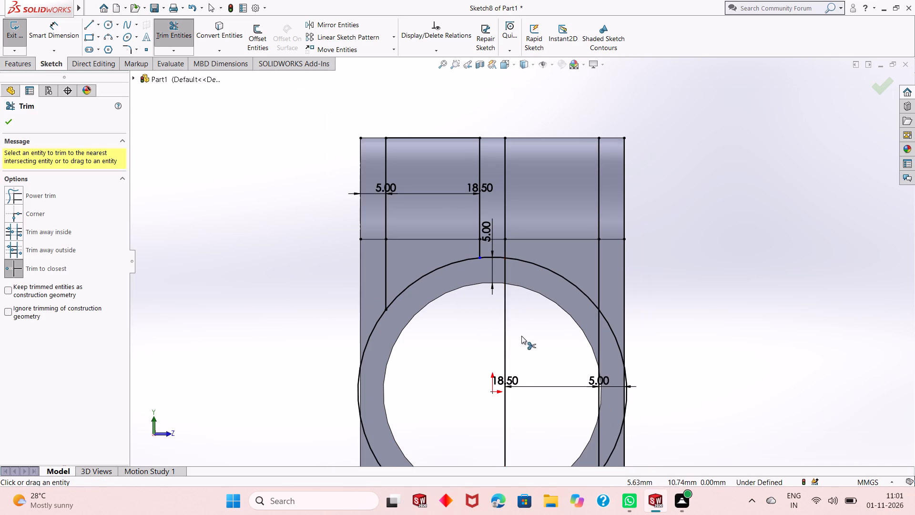
{"action": "scroll", "coordinate": [521, 336], "scroll_direction": "up", "scroll_amount": 2}
{"action": "left_click", "coordinate": [414, 390]}
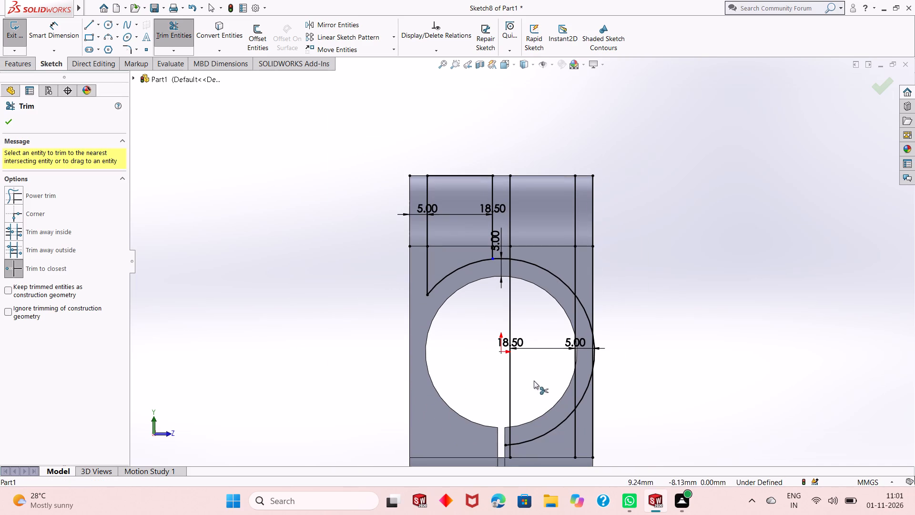
{"action": "left_click", "coordinate": [509, 453]}
{"action": "left_click", "coordinate": [507, 445]}
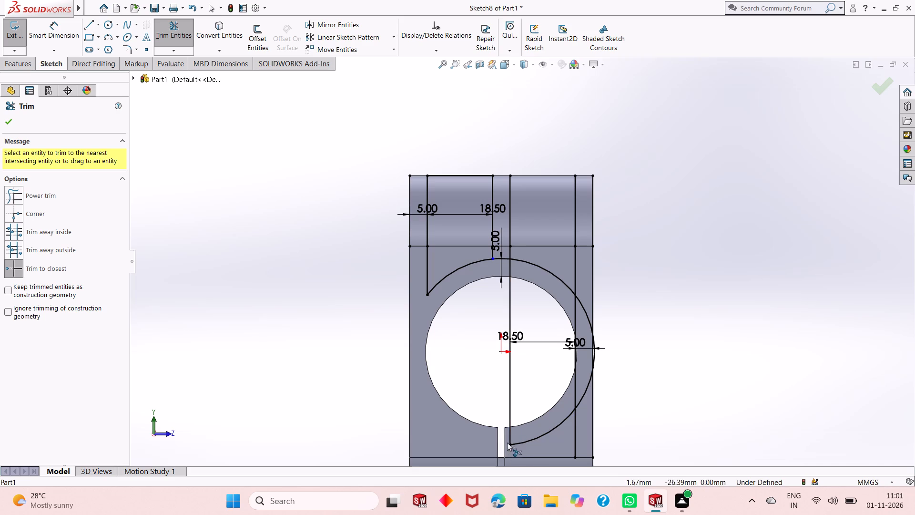
{"action": "left_click", "coordinate": [509, 437]}
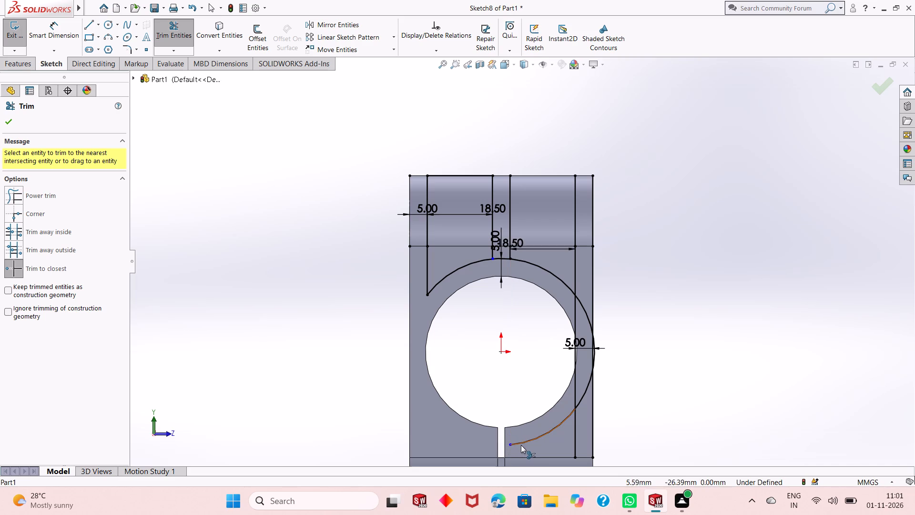
{"action": "left_click", "coordinate": [521, 445]}
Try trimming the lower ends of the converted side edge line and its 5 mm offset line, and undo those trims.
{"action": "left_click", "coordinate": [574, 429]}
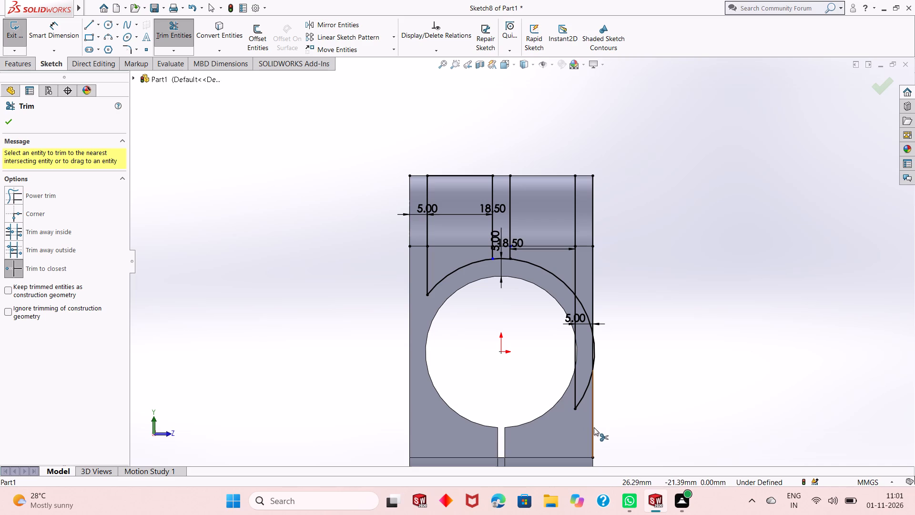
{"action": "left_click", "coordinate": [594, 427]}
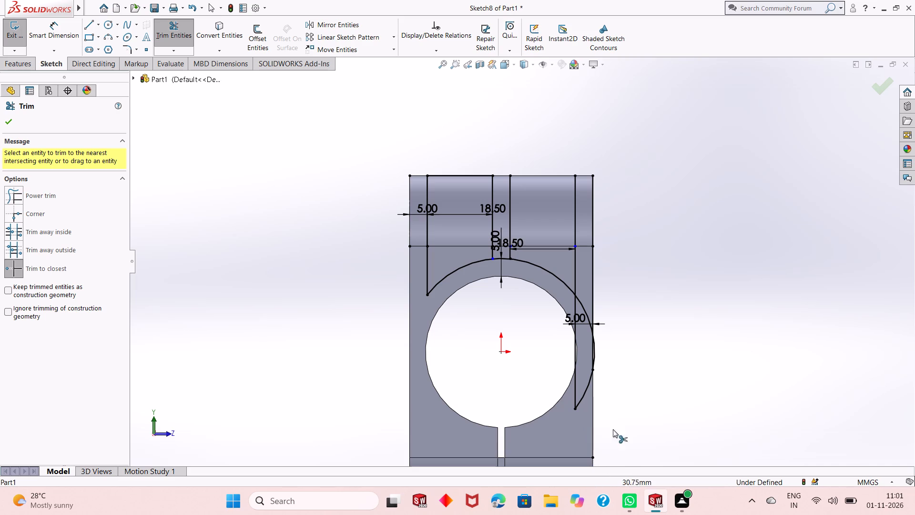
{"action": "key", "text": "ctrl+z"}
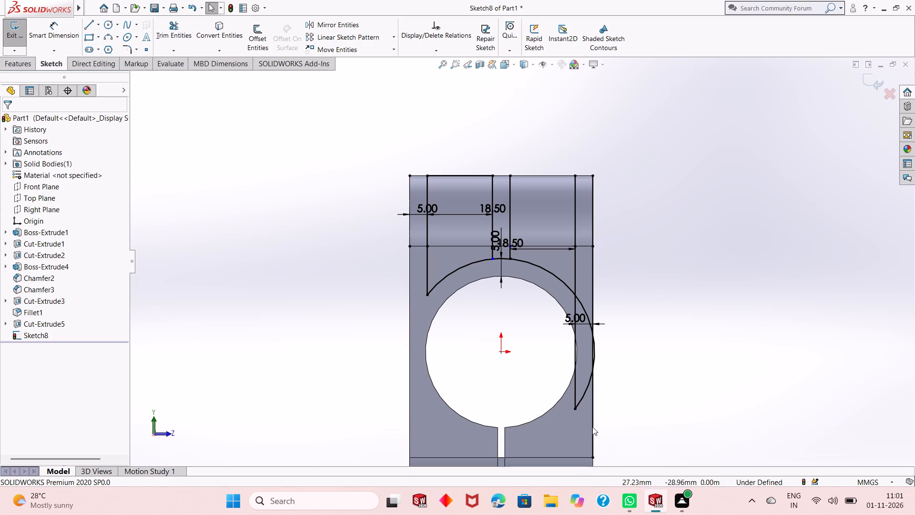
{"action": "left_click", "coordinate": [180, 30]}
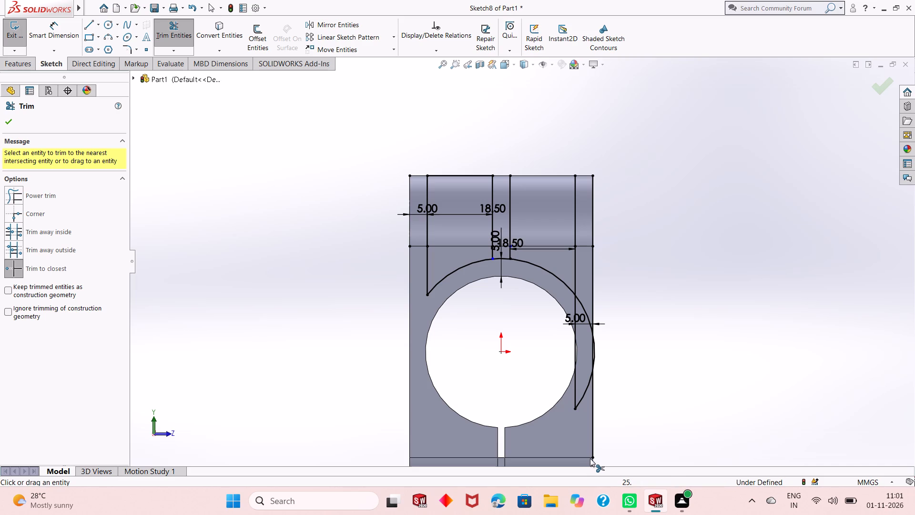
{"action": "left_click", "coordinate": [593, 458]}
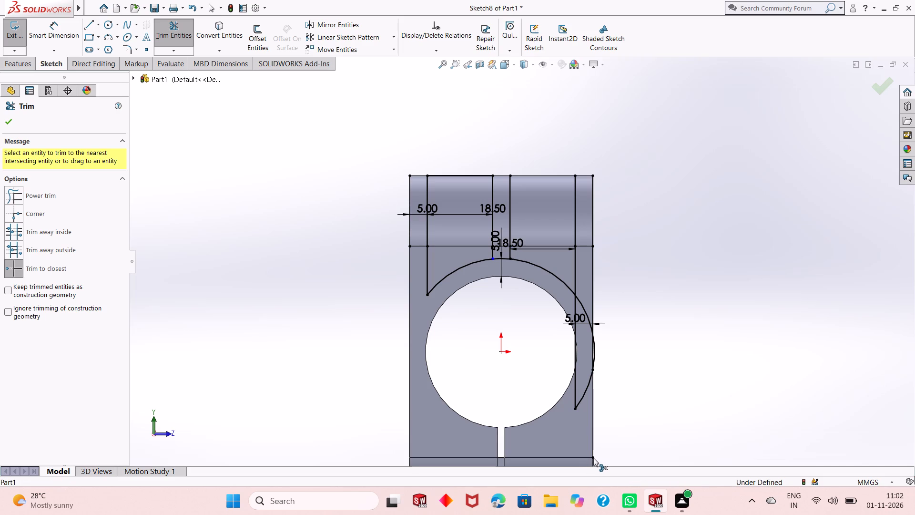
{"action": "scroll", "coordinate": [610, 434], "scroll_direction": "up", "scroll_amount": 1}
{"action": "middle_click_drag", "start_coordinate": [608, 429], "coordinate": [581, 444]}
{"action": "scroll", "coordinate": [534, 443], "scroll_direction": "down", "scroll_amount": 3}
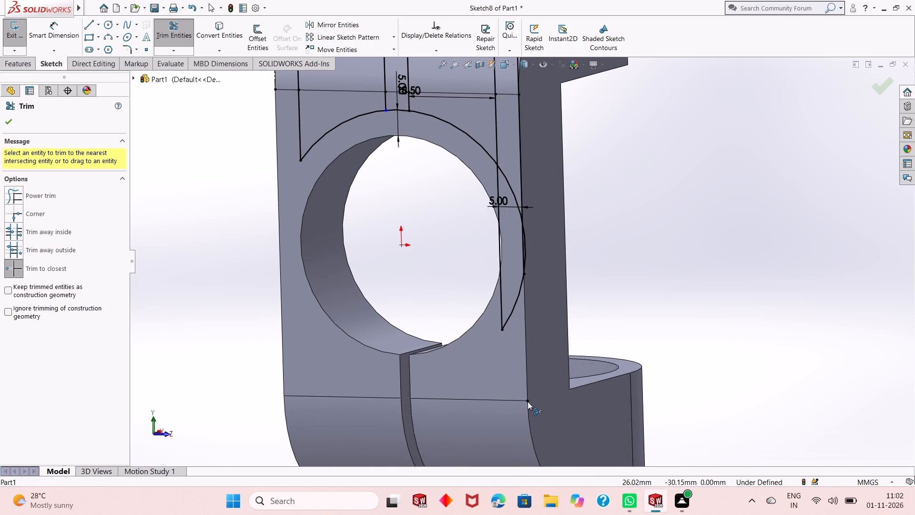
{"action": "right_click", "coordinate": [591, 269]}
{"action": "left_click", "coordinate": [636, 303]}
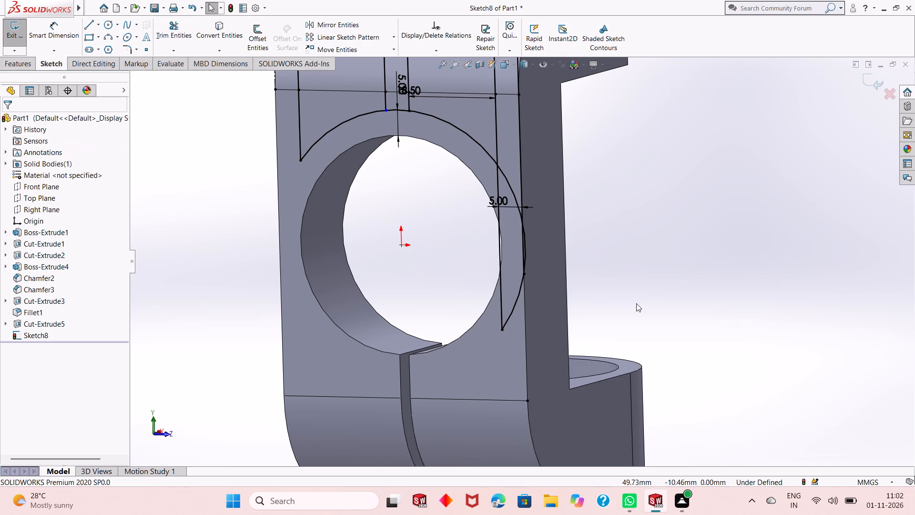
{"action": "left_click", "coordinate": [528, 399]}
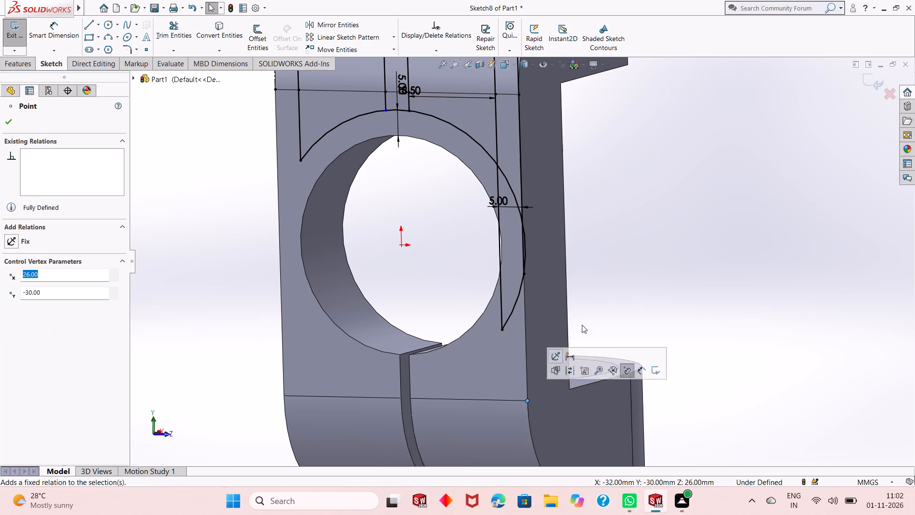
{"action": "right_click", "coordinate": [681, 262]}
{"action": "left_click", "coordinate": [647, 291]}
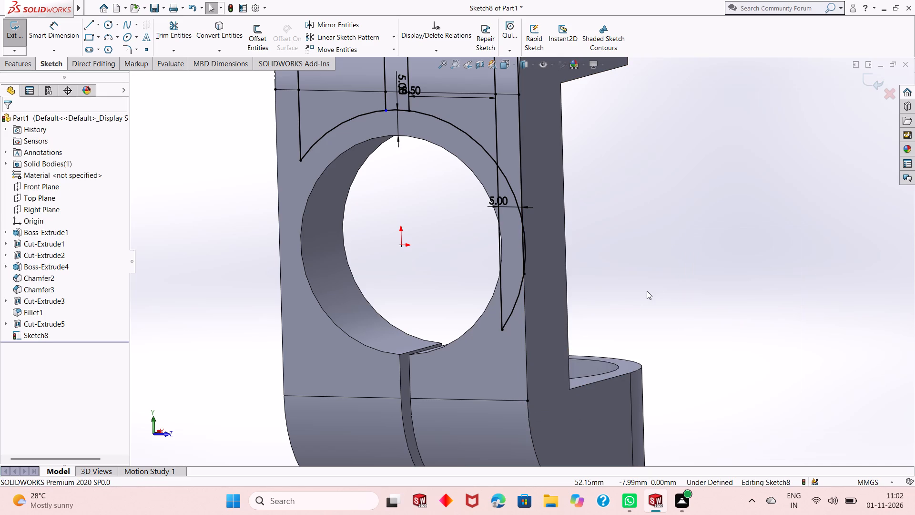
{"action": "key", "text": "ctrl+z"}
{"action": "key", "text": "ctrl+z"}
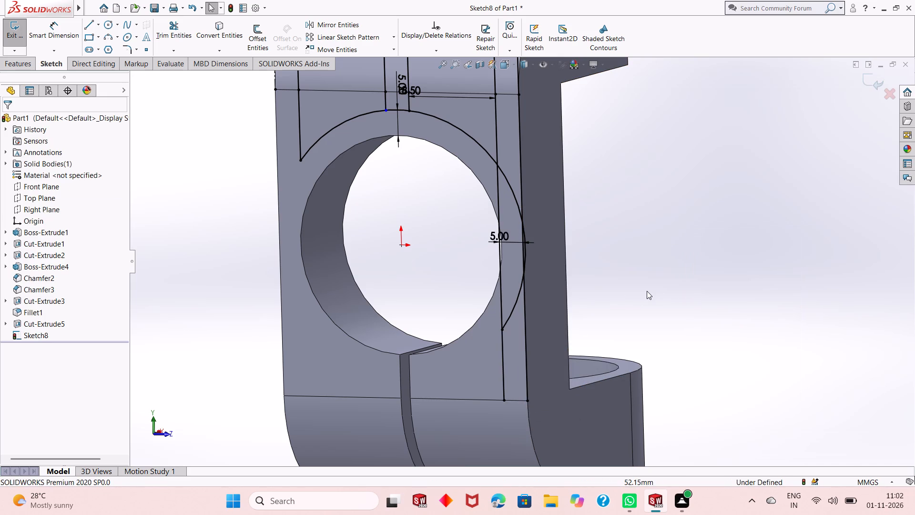
Trim away the second pocket's outer line below the upper arc, the arc beyond that line, and the converted side edge line beside the hole.
{"action": "middle_click_drag", "start_coordinate": [609, 355], "coordinate": [642, 326]}
{"action": "scroll", "coordinate": [643, 325], "scroll_direction": "up", "scroll_amount": 6}
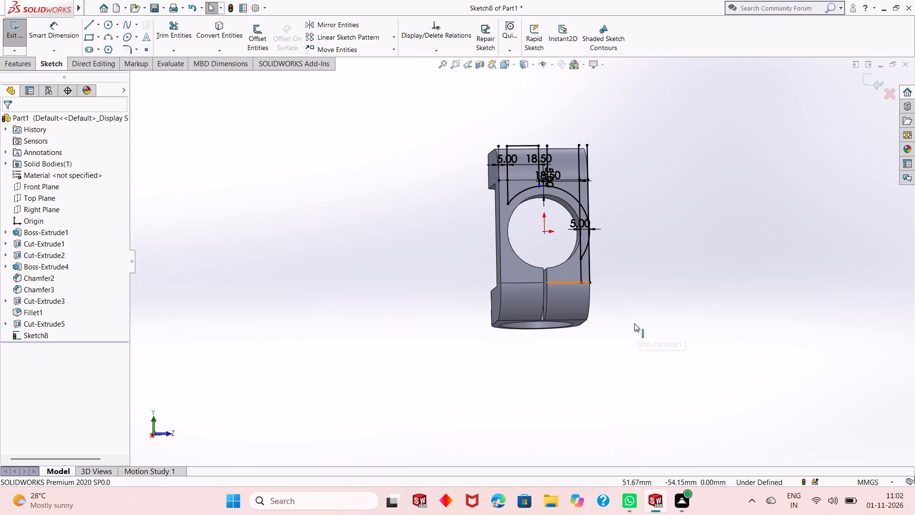
{"action": "scroll", "coordinate": [608, 188], "scroll_direction": "down", "scroll_amount": 2}
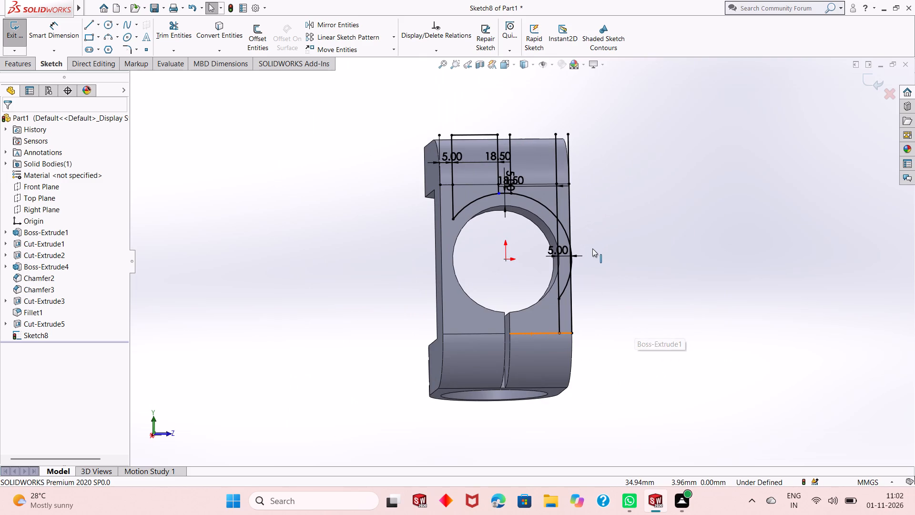
{"action": "key", "text": "ctrl+8"}
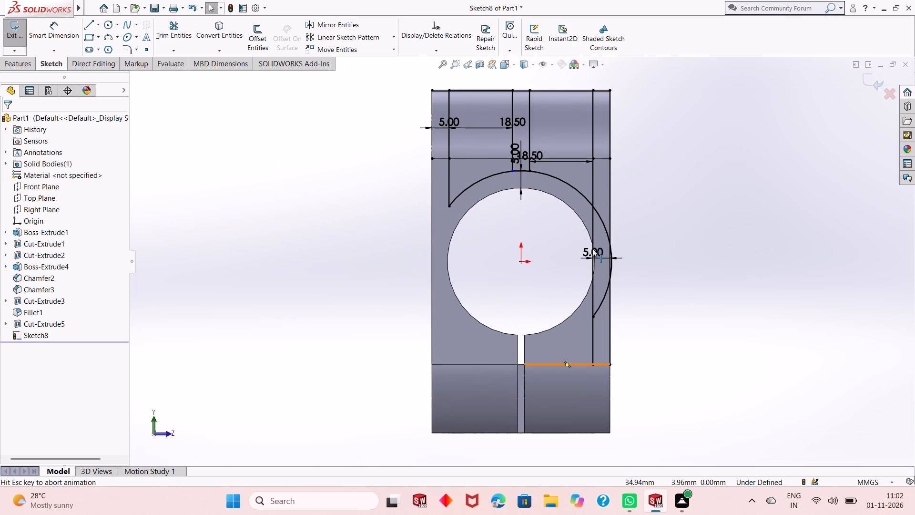
{"action": "left_click", "coordinate": [168, 34]}
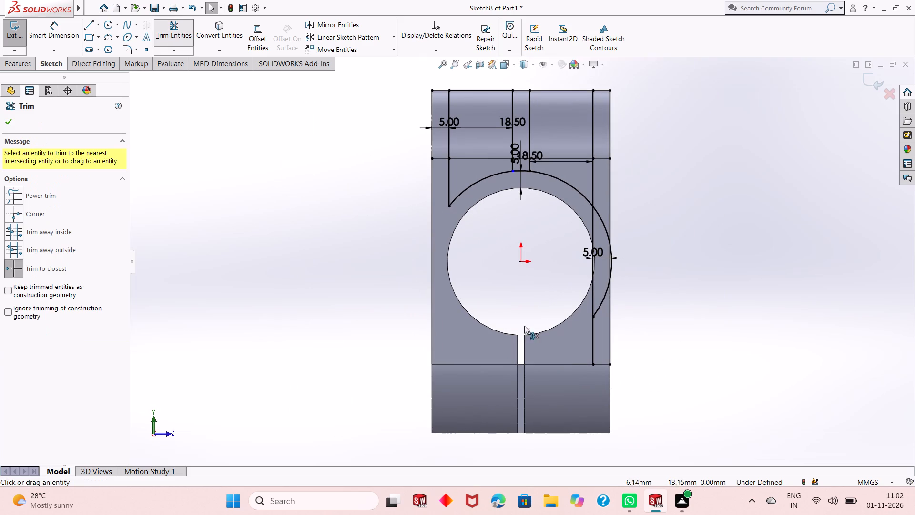
{"action": "left_click", "coordinate": [610, 363]}
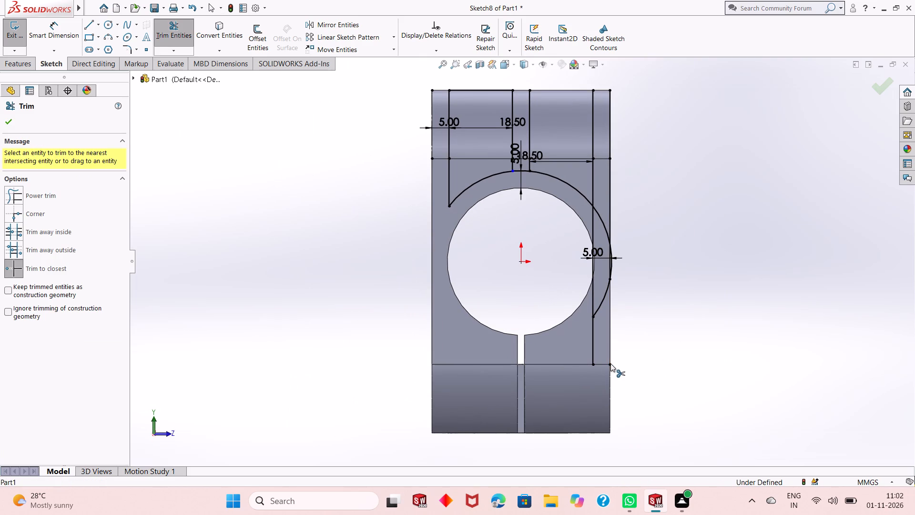
{"action": "left_click", "coordinate": [592, 361]}
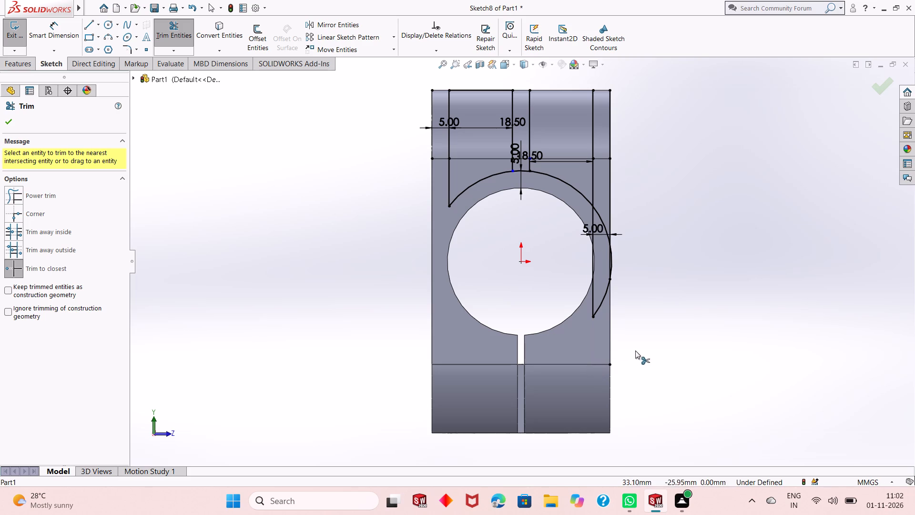
{"action": "left_click", "coordinate": [601, 305]}
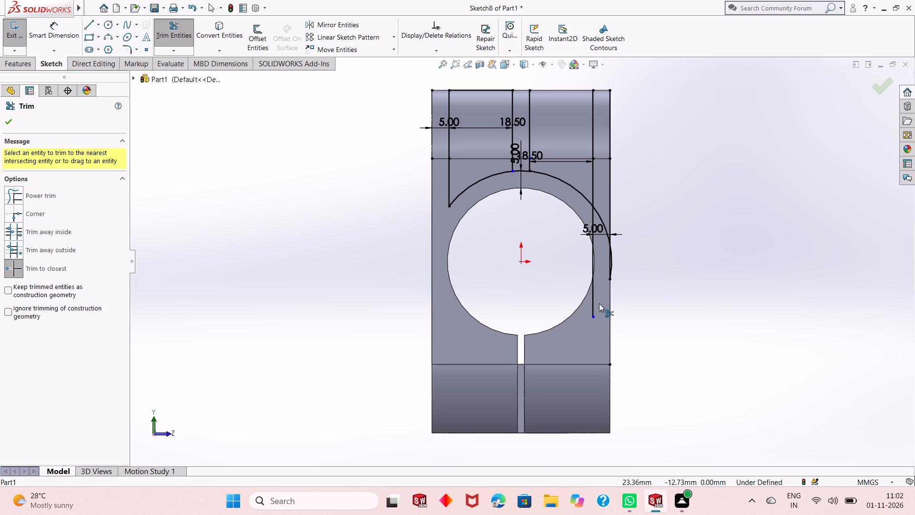
{"action": "left_click", "coordinate": [593, 303]}
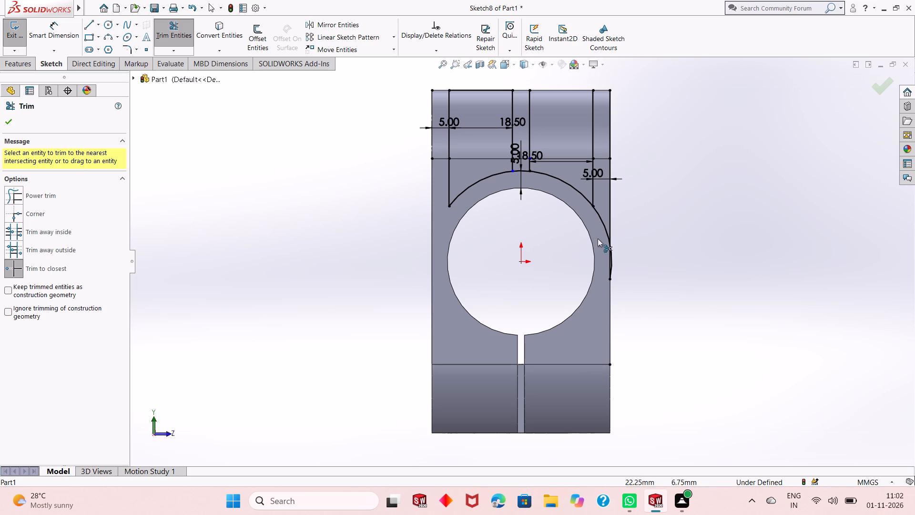
{"action": "left_click", "coordinate": [613, 259]}
{"action": "left_click", "coordinate": [610, 257]}
{"action": "left_click", "coordinate": [606, 225]}
{"action": "left_click", "coordinate": [611, 222]}
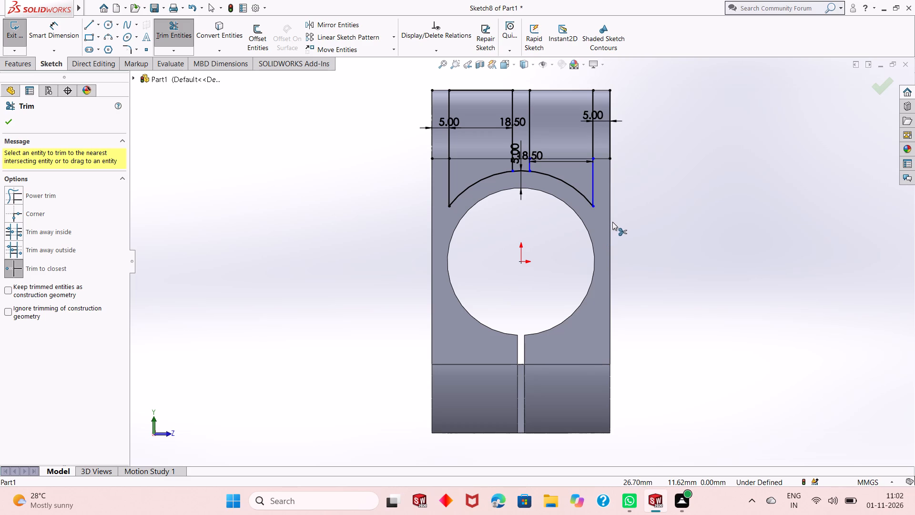
Trim away the short arc segment between the two pockets' inner vertical lines above the hole.
{"action": "scroll", "coordinate": [605, 218], "scroll_direction": "up", "scroll_amount": 1}
{"action": "scroll", "coordinate": [567, 175], "scroll_direction": "down", "scroll_amount": 2}
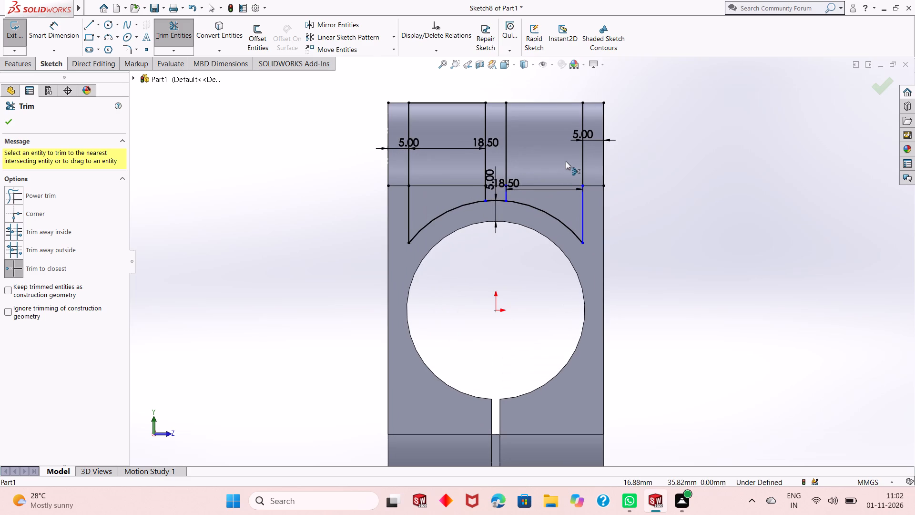
{"action": "scroll", "coordinate": [566, 161], "scroll_direction": "down", "scroll_amount": 1}
{"action": "scroll", "coordinate": [485, 211], "scroll_direction": "down", "scroll_amount": 1}
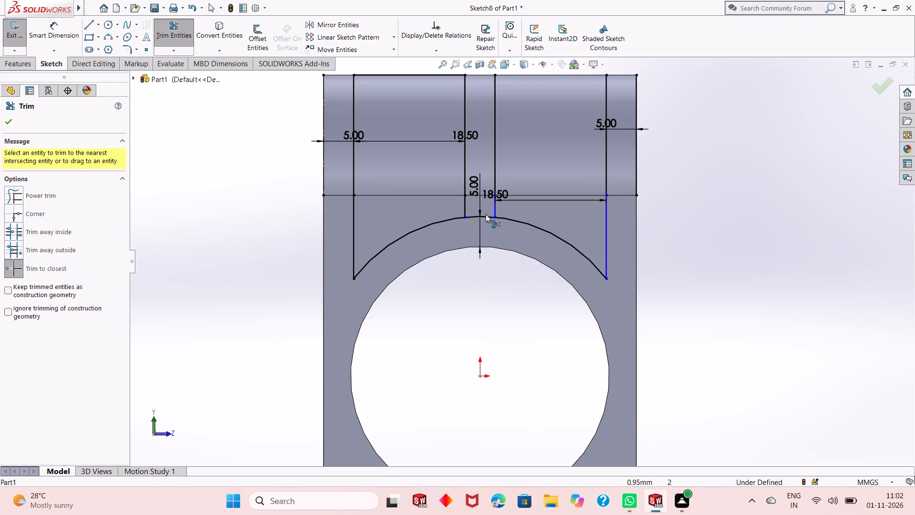
{"action": "left_click", "coordinate": [486, 216]}
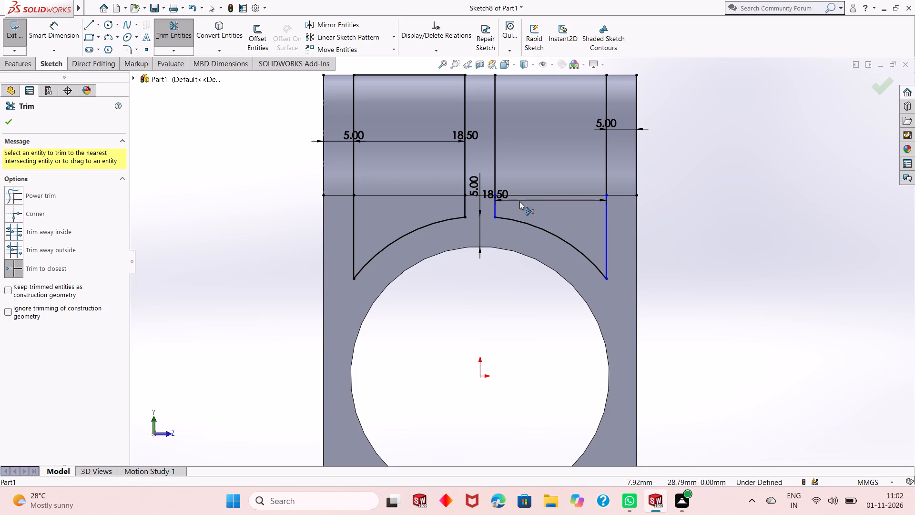
Finish trimming and fix the second pocket's lower outer corner point, where the arc meets the outer vertical line.
{"action": "scroll", "coordinate": [518, 206], "scroll_direction": "down", "scroll_amount": 4}
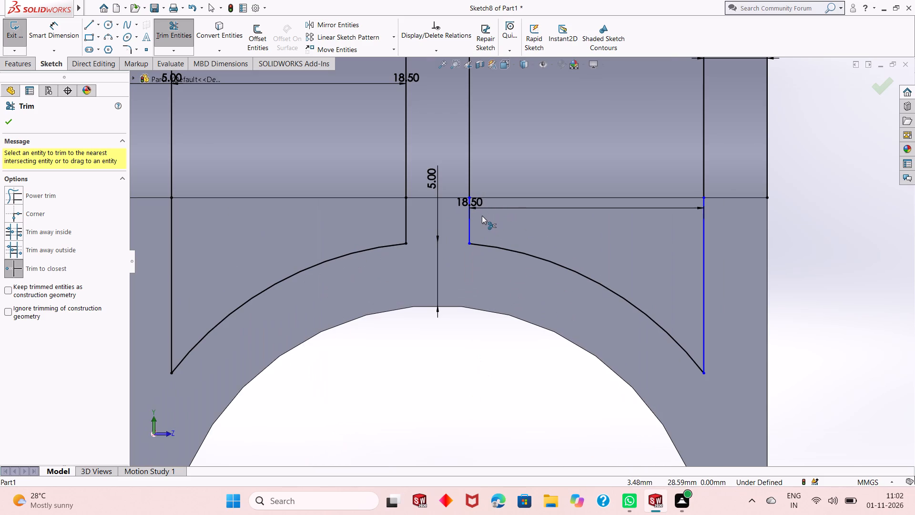
{"action": "scroll", "coordinate": [481, 218], "scroll_direction": "up", "scroll_amount": 5}
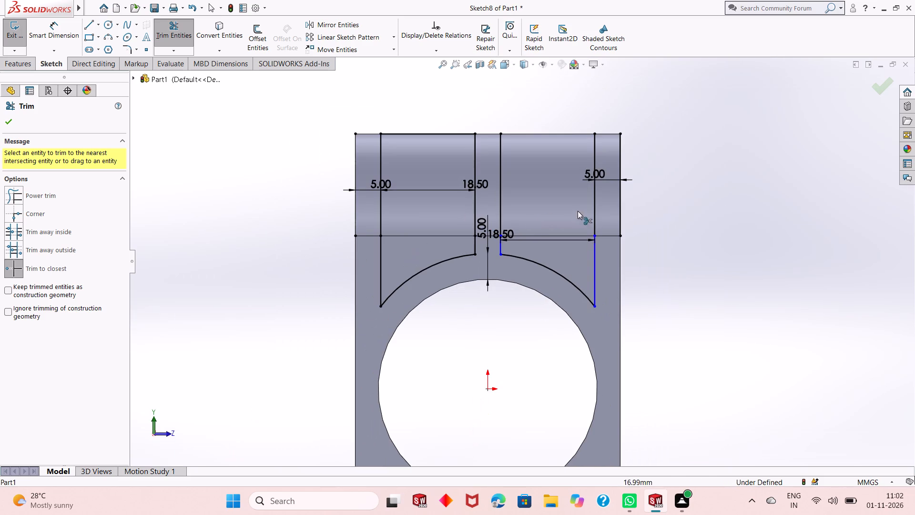
{"action": "right_click", "coordinate": [661, 189]}
{"action": "left_click", "coordinate": [676, 219]}
{"action": "left_click", "coordinate": [622, 214]}
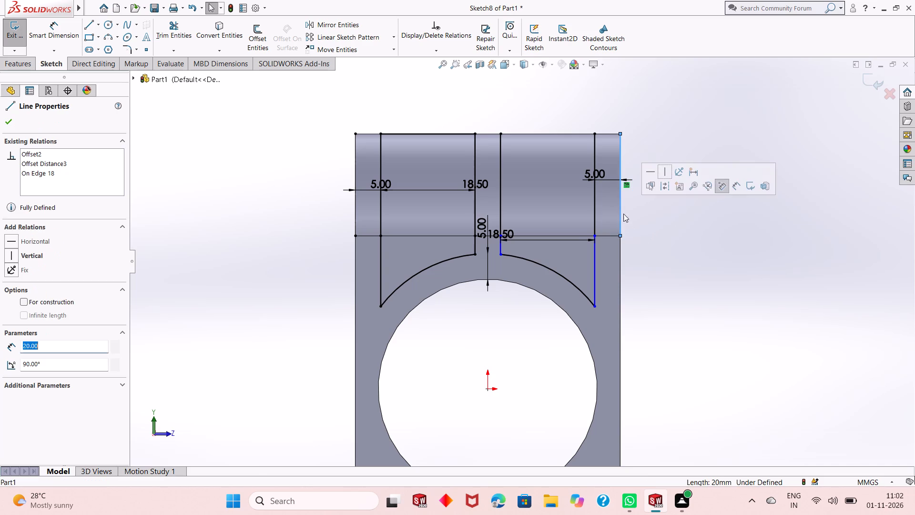
{"action": "left_click", "coordinate": [666, 191]}
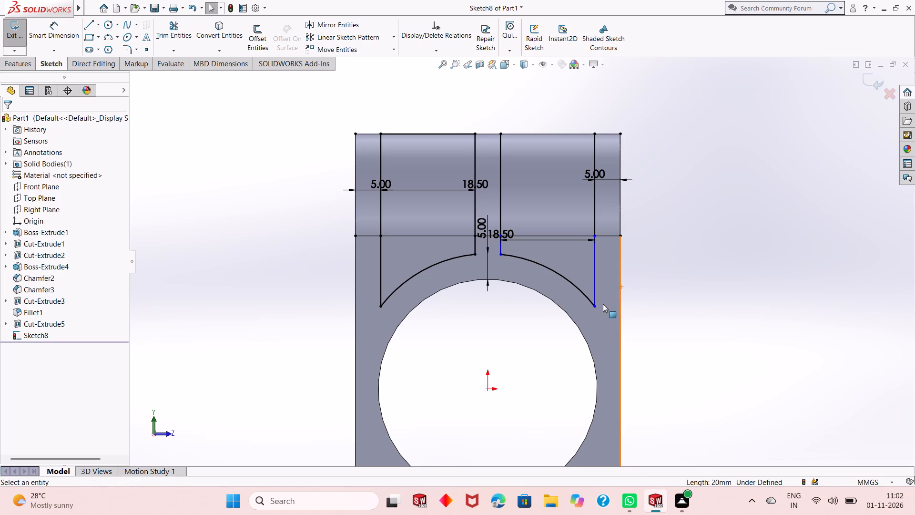
{"action": "left_click", "coordinate": [595, 305]}
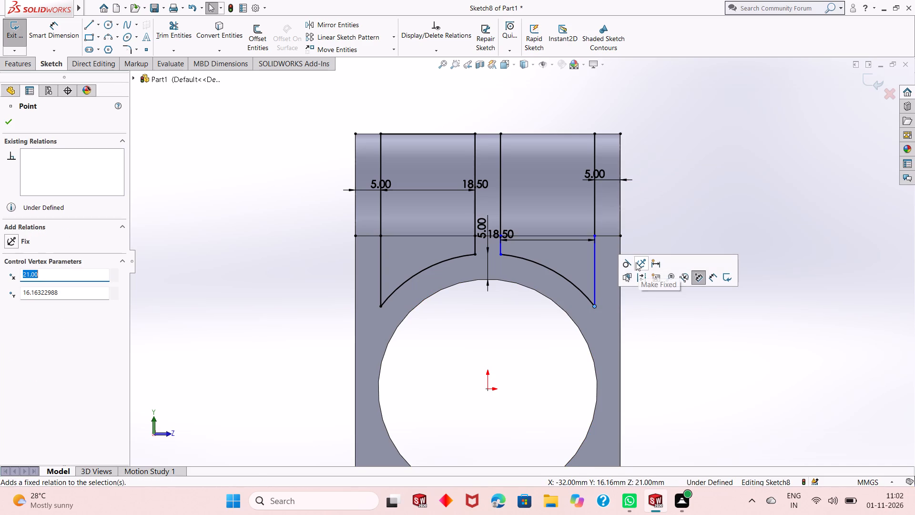
{"action": "left_click", "coordinate": [636, 262]}
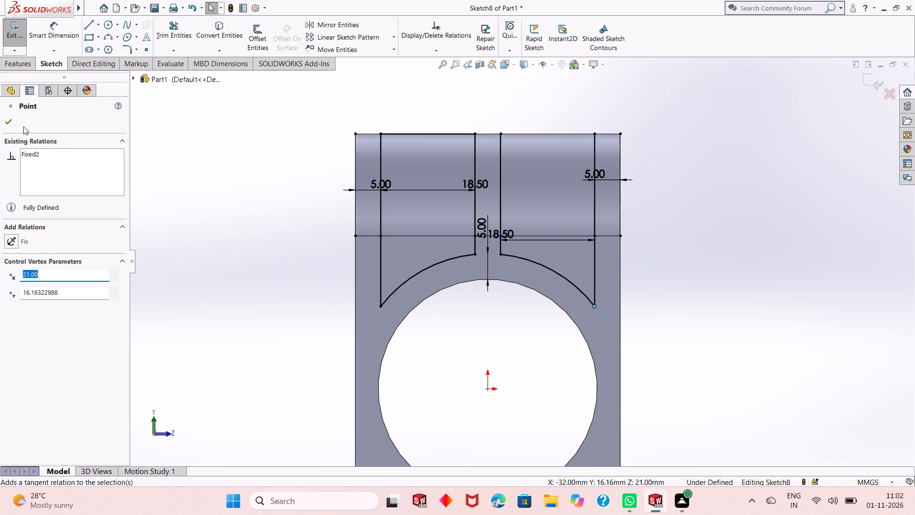
{"action": "left_click", "coordinate": [7, 124]}
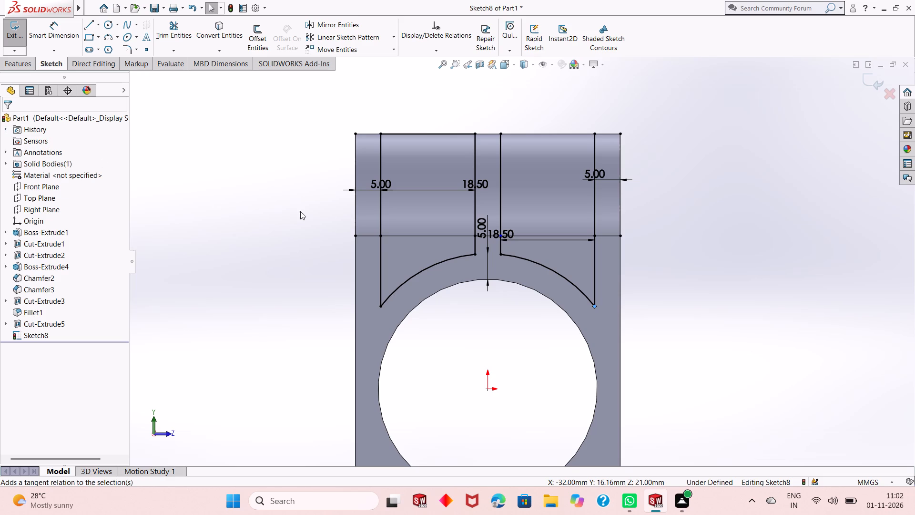
{"action": "left_click", "coordinate": [694, 309]}
Apply a Fix relation to the second pocket's short inner vertical line between the horizontal edge and the arc.
{"action": "scroll", "coordinate": [527, 252], "scroll_direction": "down", "scroll_amount": 7}
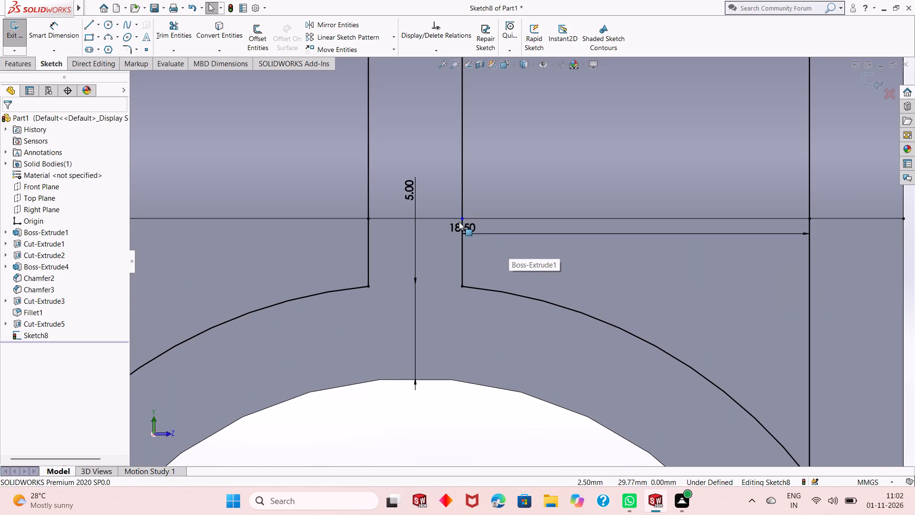
{"action": "left_click_drag", "start_coordinate": [461, 219], "coordinate": [441, 227]}
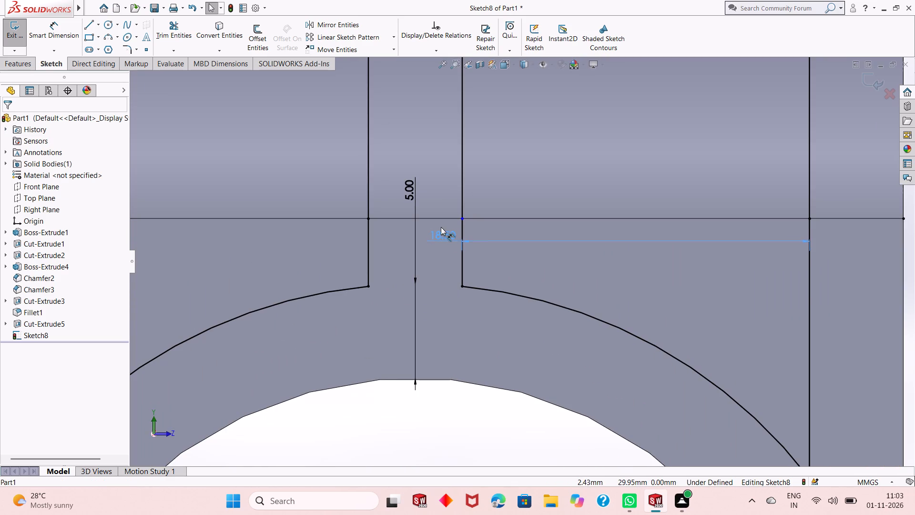
{"action": "left_click_drag", "start_coordinate": [441, 227], "coordinate": [458, 284]}
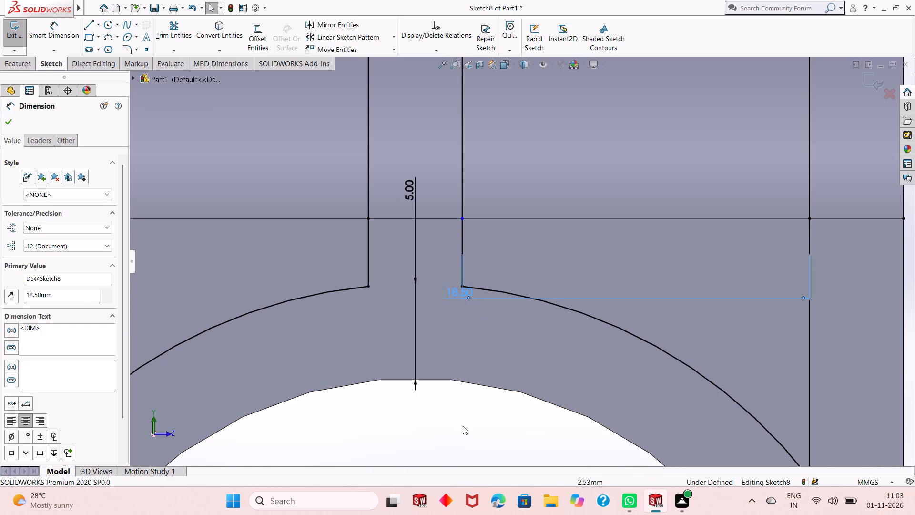
{"action": "left_click", "coordinate": [463, 425]}
{"action": "left_click_drag", "start_coordinate": [462, 218], "coordinate": [465, 238]}
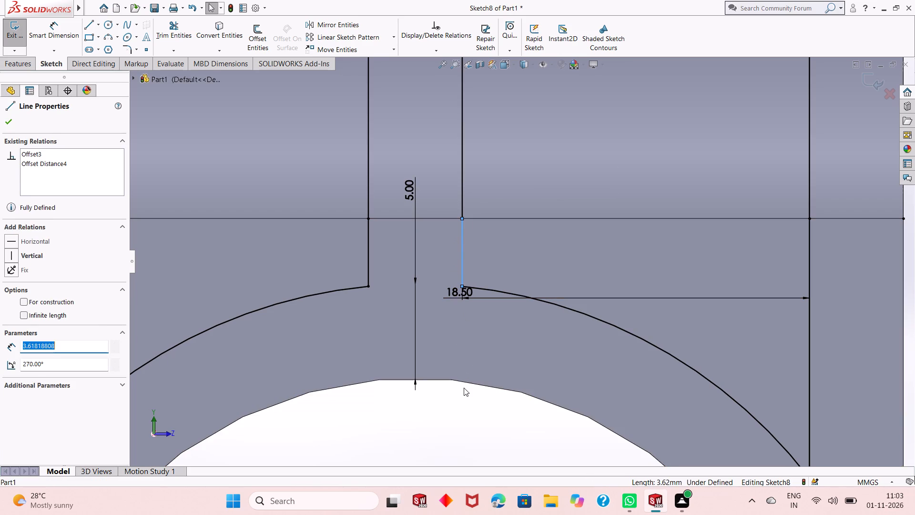
{"action": "left_click", "coordinate": [463, 394]}
{"action": "left_click", "coordinate": [464, 219]}
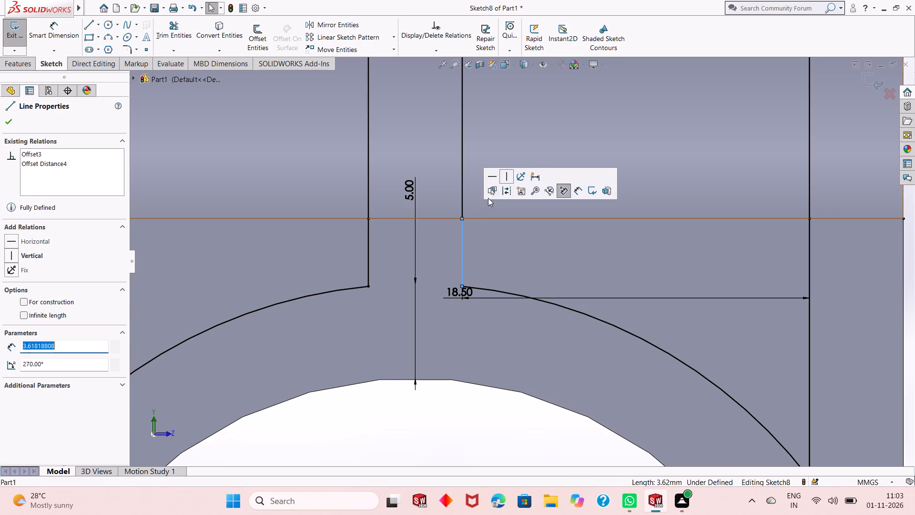
{"action": "left_click", "coordinate": [520, 179]}
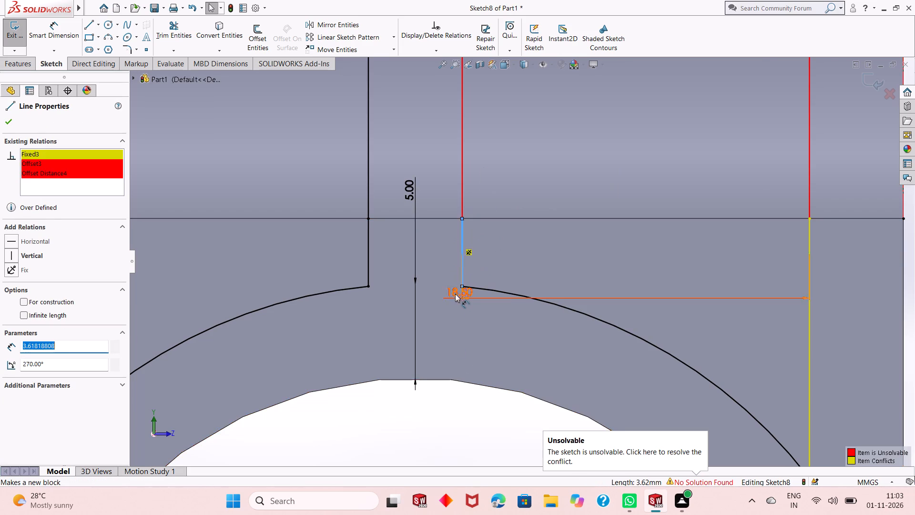
Delete the second pocket's width dimension and the offset dimension between its outer line and the part's side edge.
{"action": "scroll", "coordinate": [455, 294], "scroll_direction": "up", "scroll_amount": 1}
{"action": "right_click", "coordinate": [469, 288]}
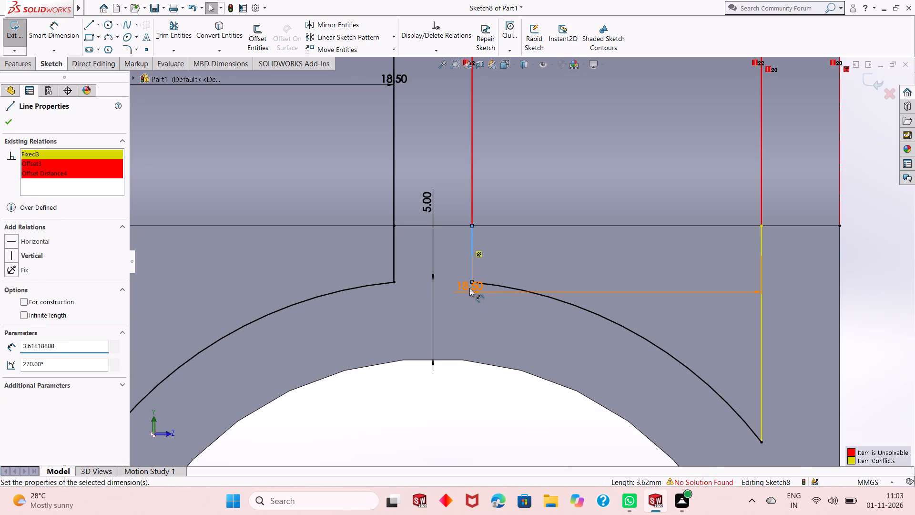
{"action": "left_click", "coordinate": [514, 364]}
{"action": "scroll", "coordinate": [514, 364], "scroll_direction": "up", "scroll_amount": 1}
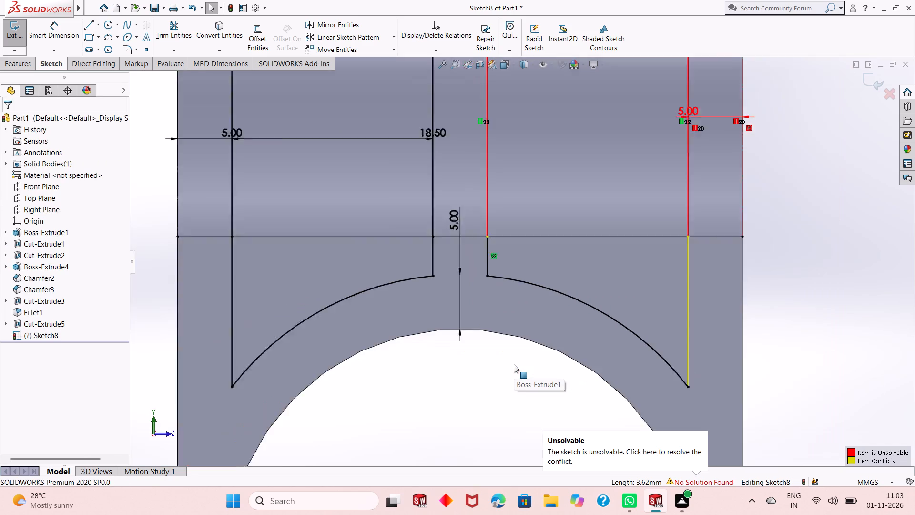
{"action": "scroll", "coordinate": [514, 364], "scroll_direction": "up", "scroll_amount": 3}
{"action": "right_click", "coordinate": [641, 155]}
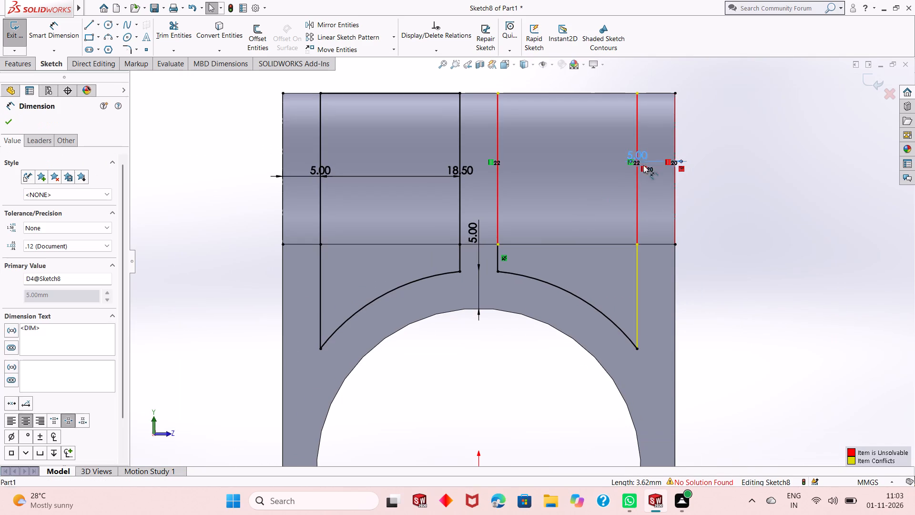
{"action": "left_click", "coordinate": [664, 284]}
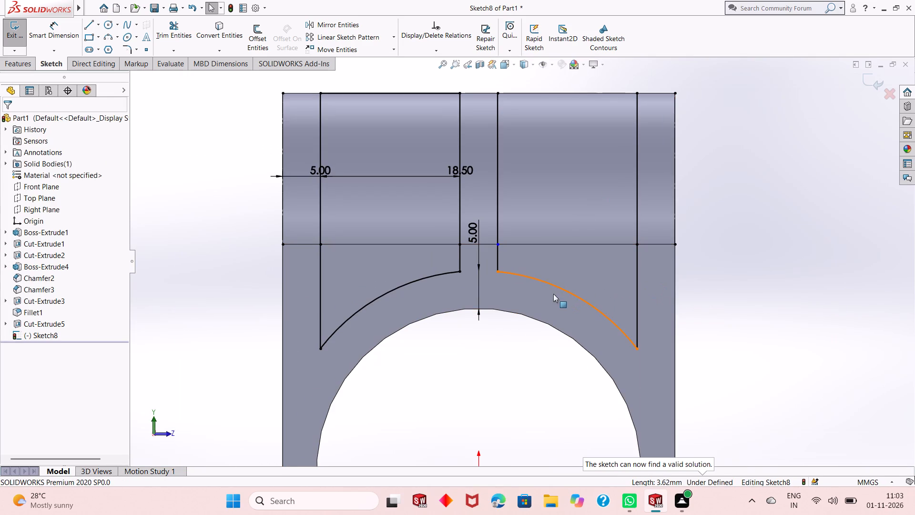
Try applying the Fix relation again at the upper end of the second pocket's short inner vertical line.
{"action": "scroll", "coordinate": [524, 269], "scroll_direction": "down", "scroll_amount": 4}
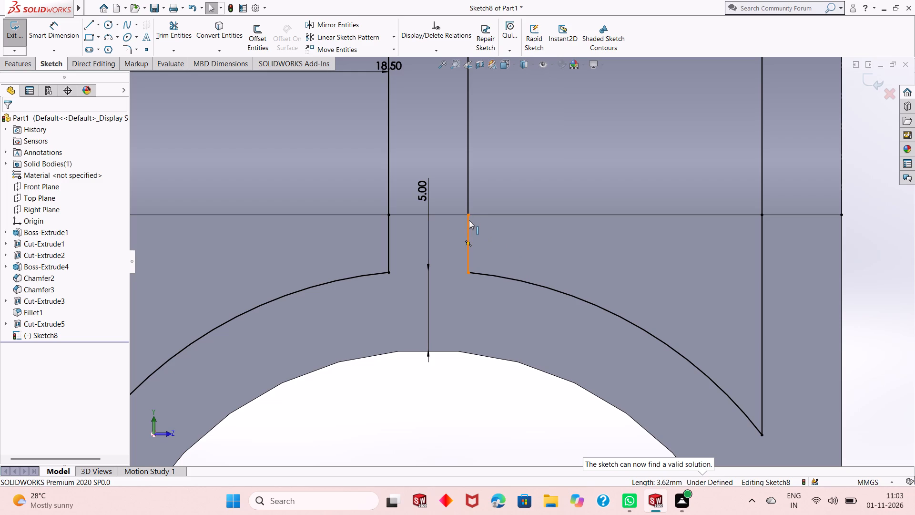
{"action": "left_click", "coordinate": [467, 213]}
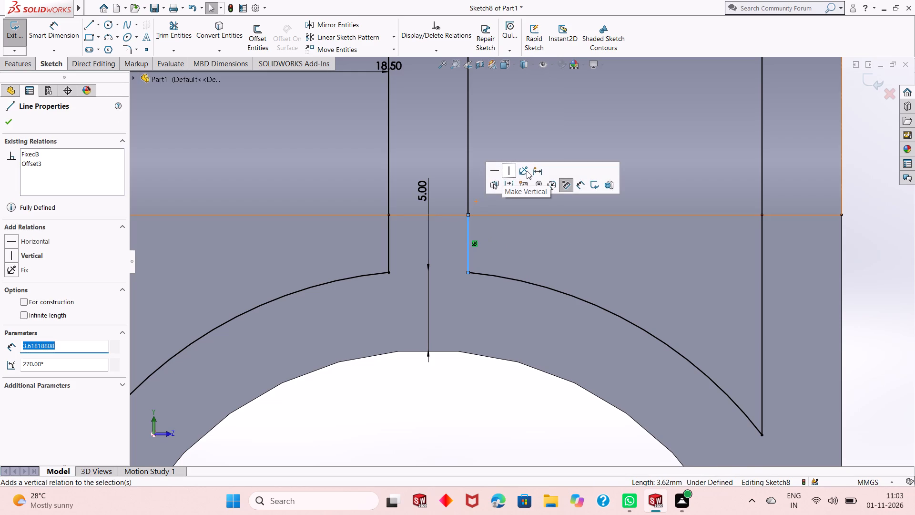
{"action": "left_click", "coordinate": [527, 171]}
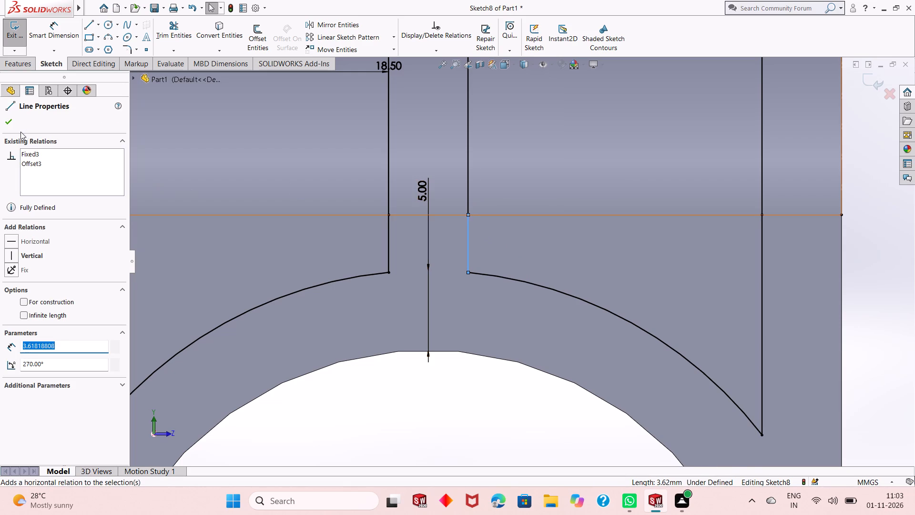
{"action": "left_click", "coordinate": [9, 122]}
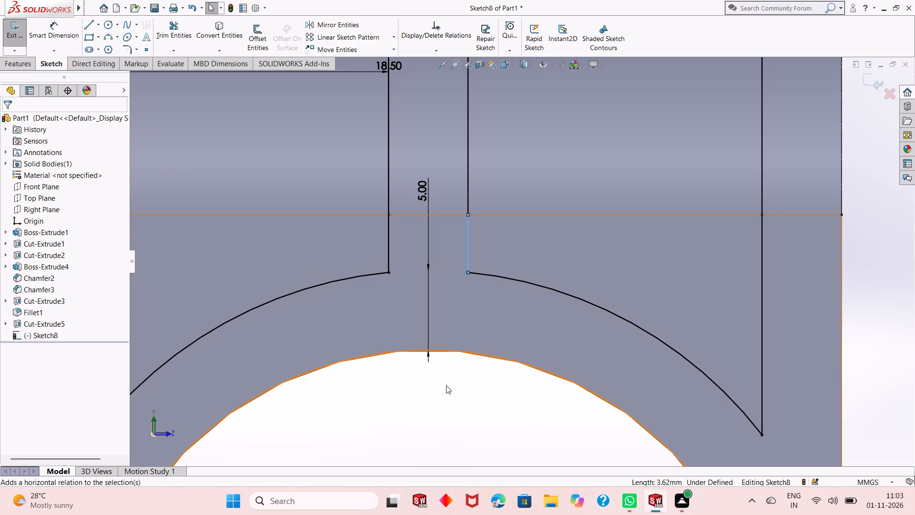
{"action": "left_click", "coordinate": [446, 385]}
Draw an 18.5 mm horizontal line along the part's top edge, joining the upper ends of the second pocket's vertical lines.
{"action": "scroll", "coordinate": [472, 358], "scroll_direction": "up", "scroll_amount": 6}
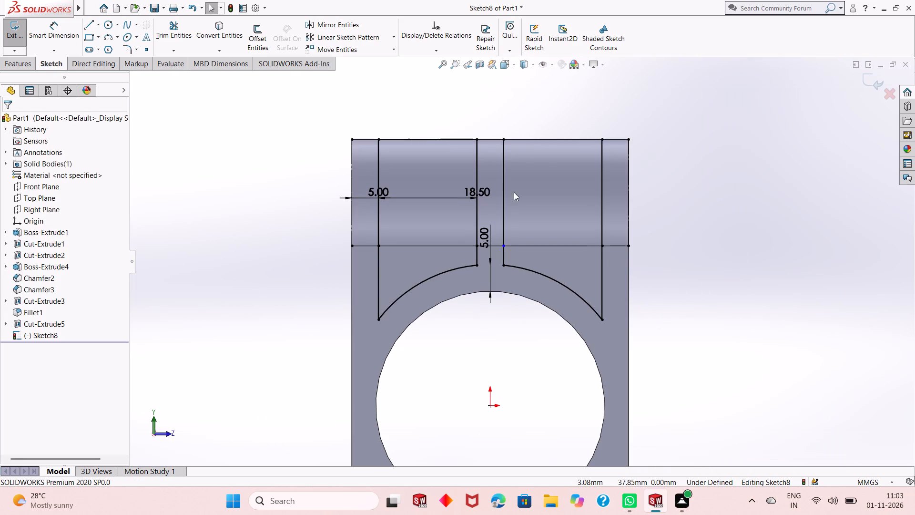
{"action": "left_click", "coordinate": [86, 27]}
{"action": "scroll", "coordinate": [579, 187], "scroll_direction": "down", "scroll_amount": 3}
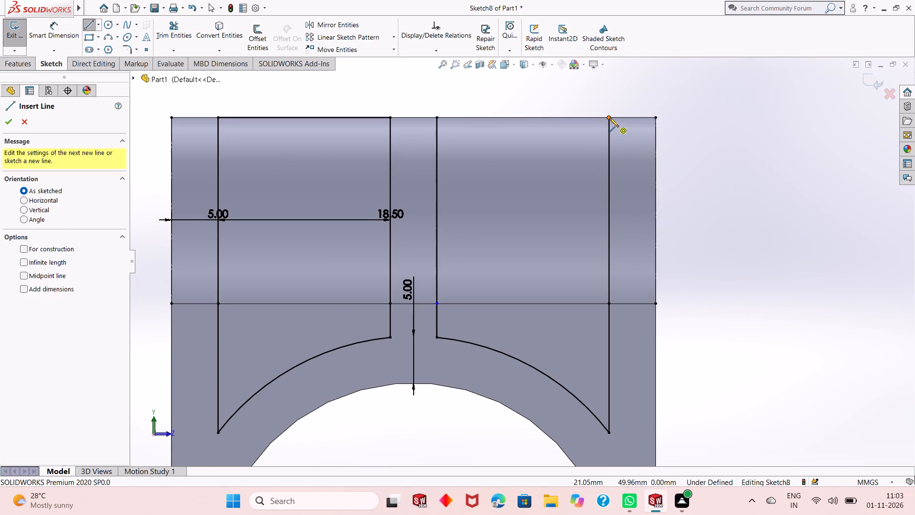
{"action": "left_click", "coordinate": [610, 115]}
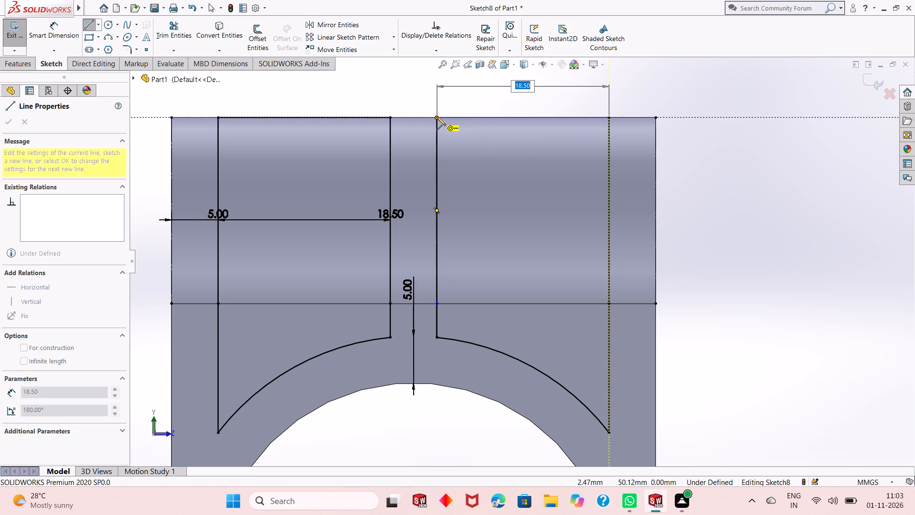
{"action": "left_click", "coordinate": [437, 116]}
{"action": "right_click", "coordinate": [529, 98]}
{"action": "left_click", "coordinate": [535, 103]}
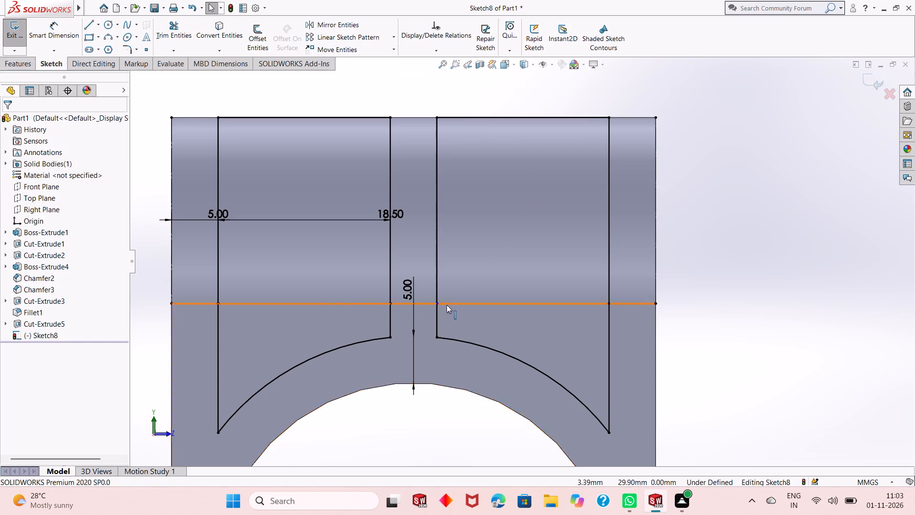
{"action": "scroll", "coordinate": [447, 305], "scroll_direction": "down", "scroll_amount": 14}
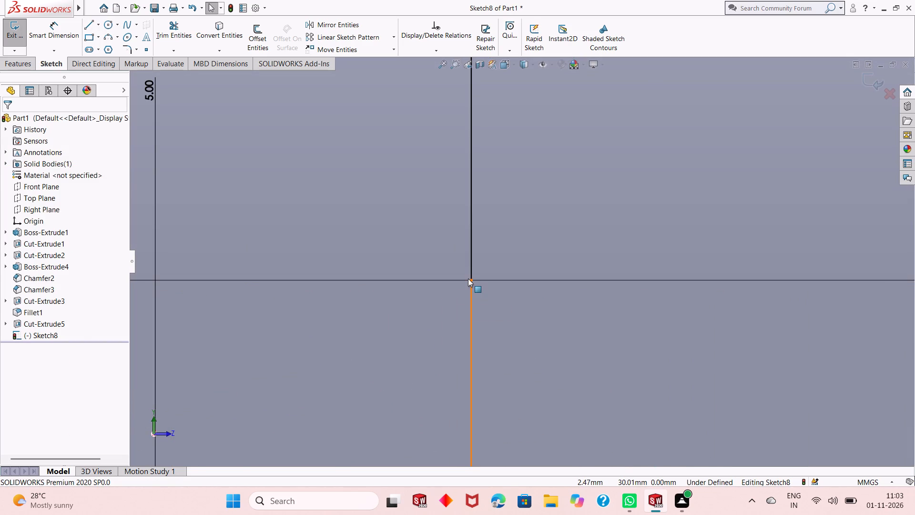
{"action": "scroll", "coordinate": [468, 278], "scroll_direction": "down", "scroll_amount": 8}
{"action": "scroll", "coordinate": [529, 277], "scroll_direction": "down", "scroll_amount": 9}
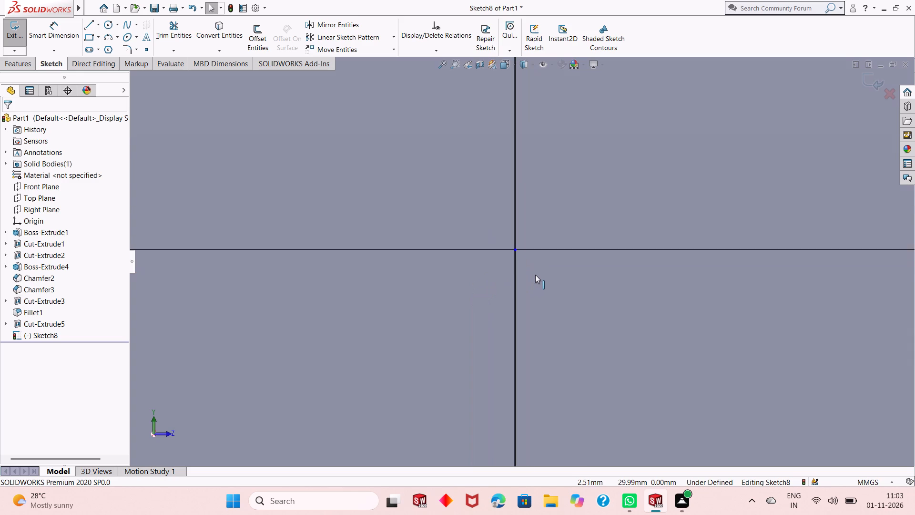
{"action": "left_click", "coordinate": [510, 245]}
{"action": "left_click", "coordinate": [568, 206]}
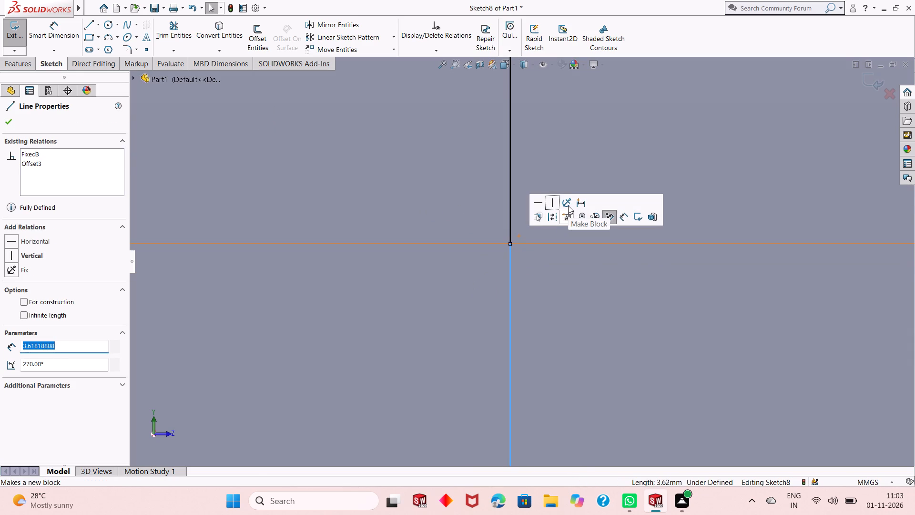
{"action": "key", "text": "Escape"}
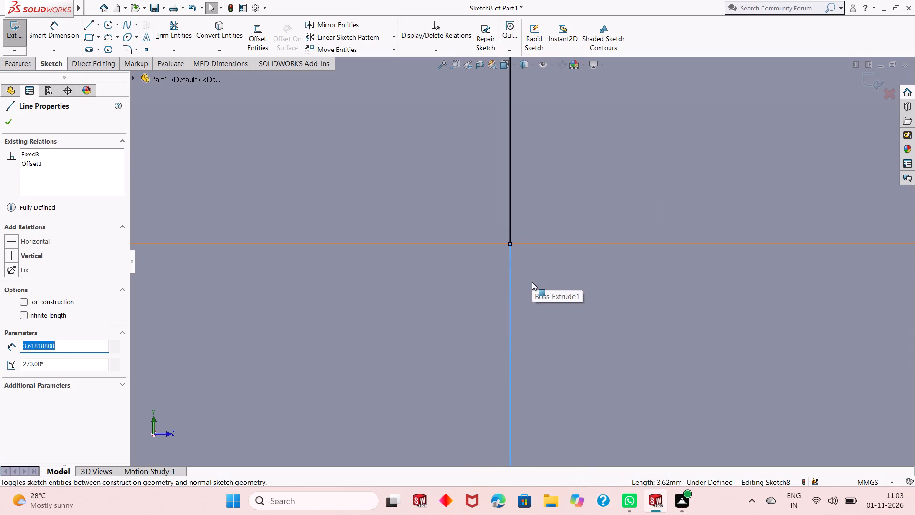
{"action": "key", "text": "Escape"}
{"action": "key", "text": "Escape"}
Trim away both segments of the second pocket's inner vertical line, above and below the horizontal edge.
{"action": "scroll", "coordinate": [521, 283], "scroll_direction": "up", "scroll_amount": 11}
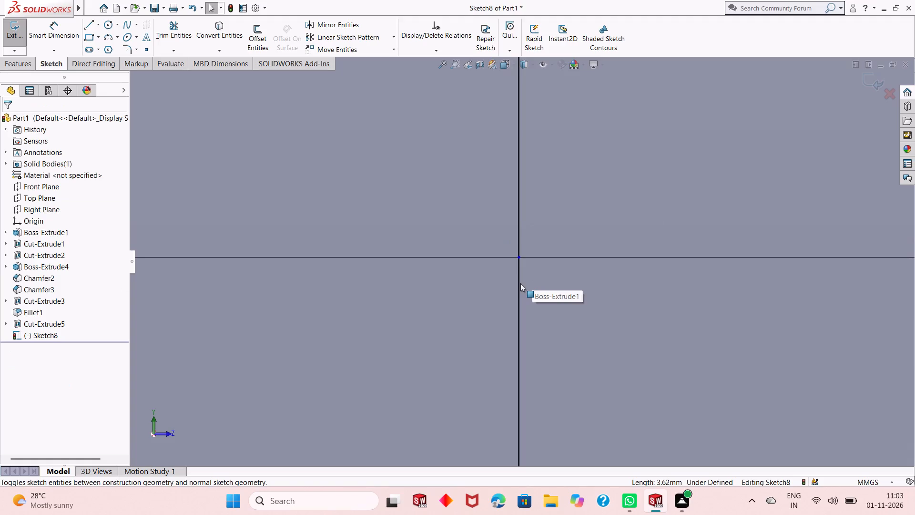
{"action": "scroll", "coordinate": [520, 283], "scroll_direction": "up", "scroll_amount": 19}
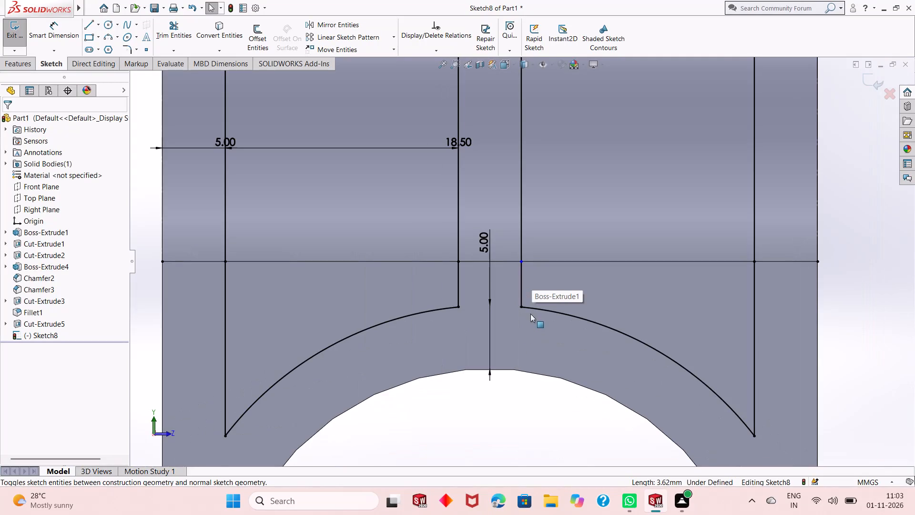
{"action": "scroll", "coordinate": [533, 288], "scroll_direction": "up", "scroll_amount": 1}
{"action": "scroll", "coordinate": [521, 249], "scroll_direction": "up", "scroll_amount": 2}
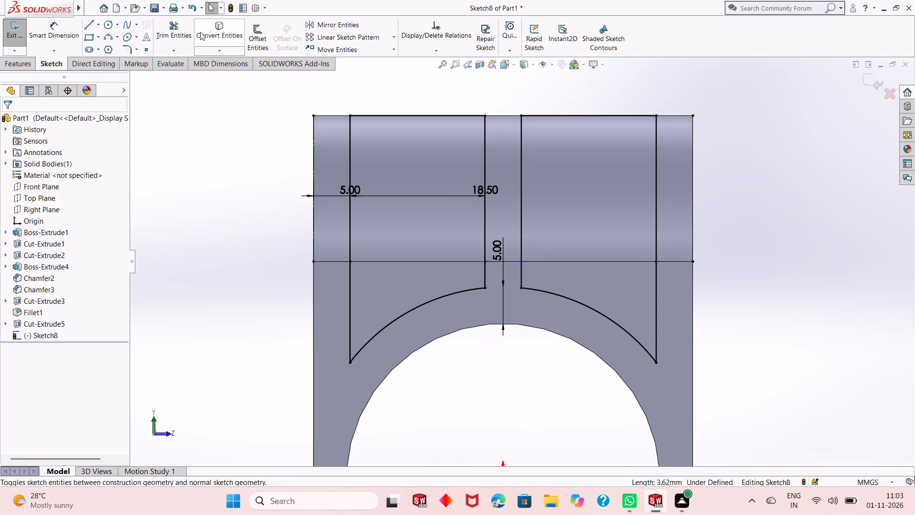
{"action": "left_click", "coordinate": [186, 32]}
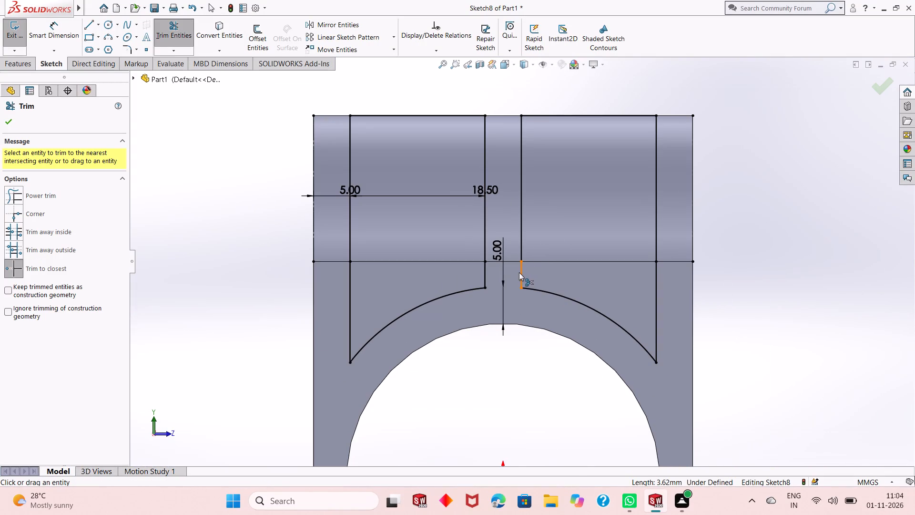
{"action": "left_click", "coordinate": [519, 272]}
{"action": "left_click", "coordinate": [520, 247]}
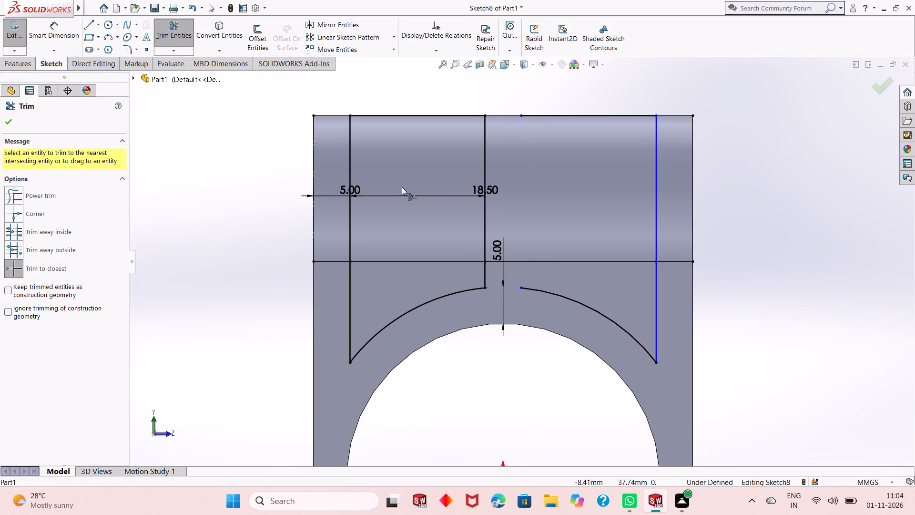
{"action": "left_click", "coordinate": [9, 129]}
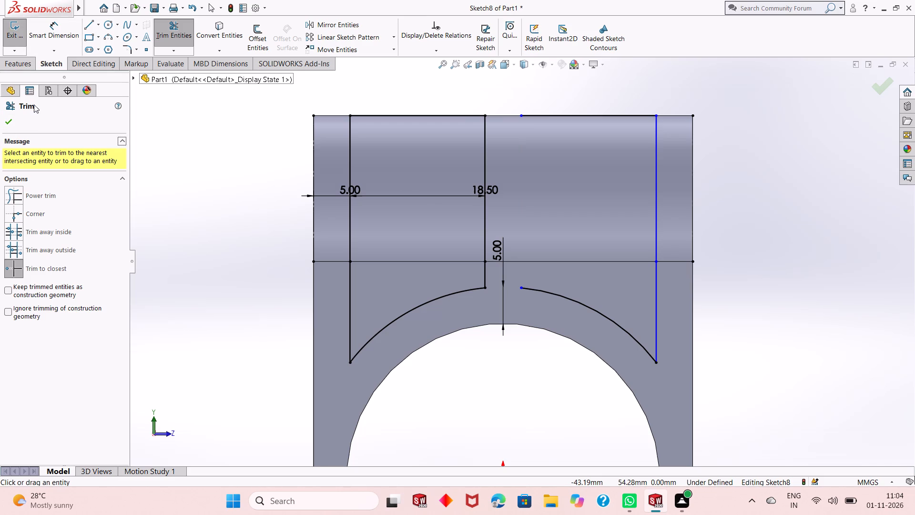
{"action": "left_click", "coordinate": [12, 123]}
Draw a vertical line about 23.62 mm long from the second pocket arc's inner end up to its top line.
{"action": "left_click", "coordinate": [83, 25]}
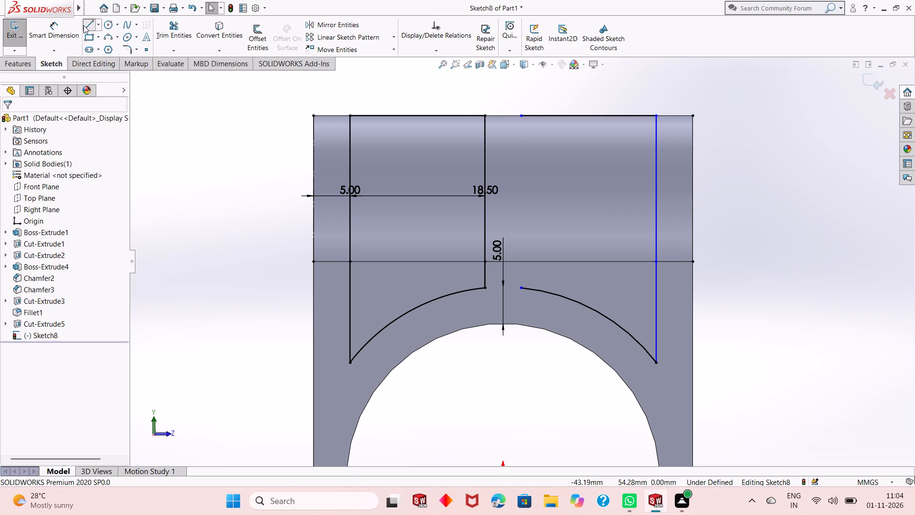
{"action": "left_click", "coordinate": [522, 289]}
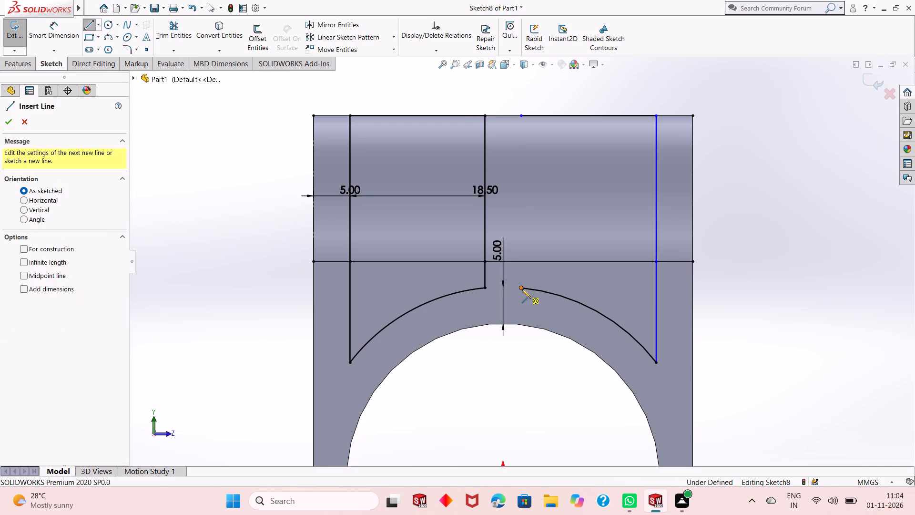
{"action": "left_click", "coordinate": [522, 116]}
{"action": "right_click", "coordinate": [489, 89]}
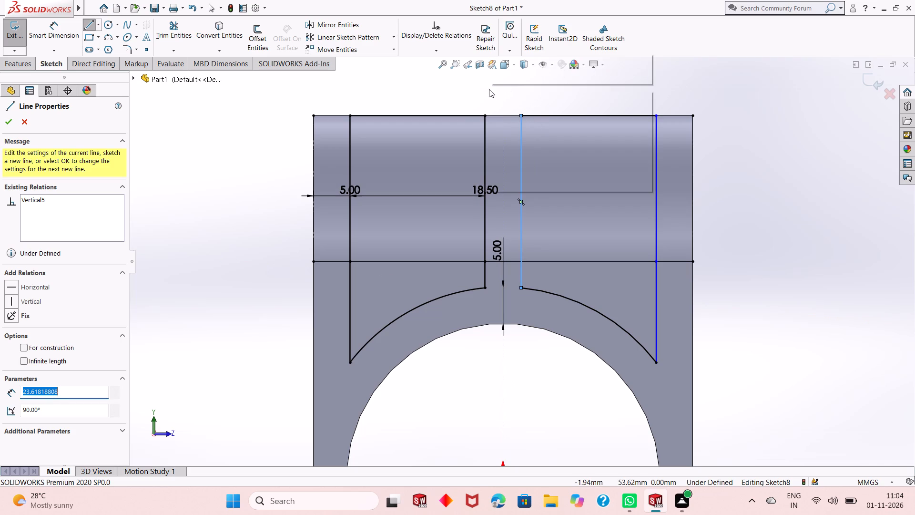
{"action": "left_click", "coordinate": [497, 94]}
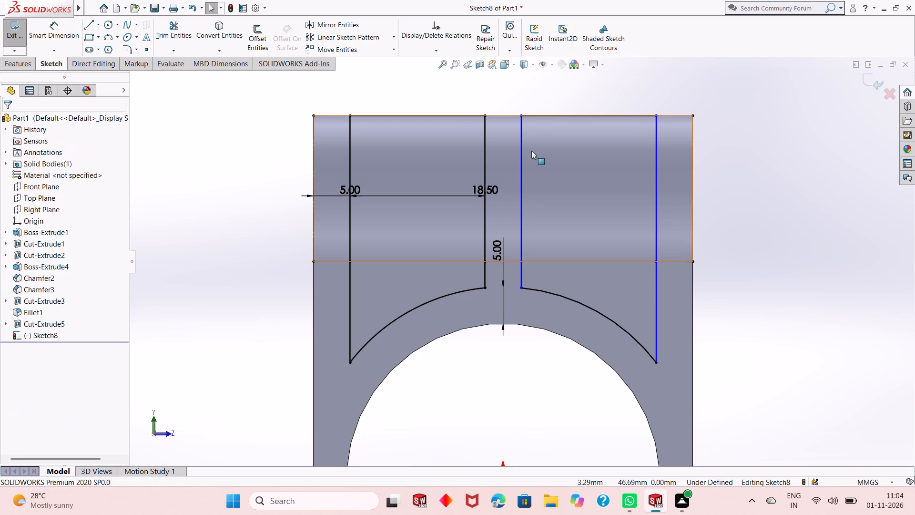
Apply Fix relations to the lower ends of the second pocket's inner and outer vertical lines and to its top line.
{"action": "left_click", "coordinate": [519, 289]}
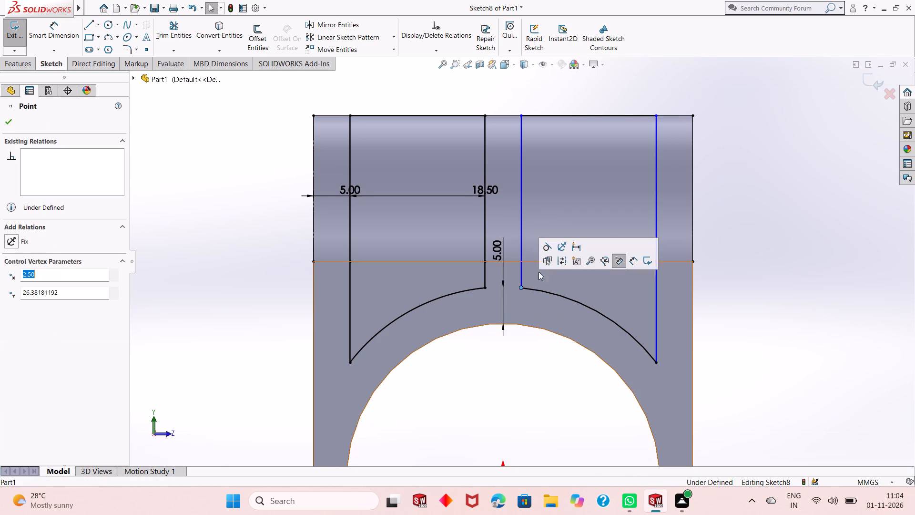
{"action": "left_click", "coordinate": [562, 248]}
{"action": "left_click", "coordinate": [276, 243]}
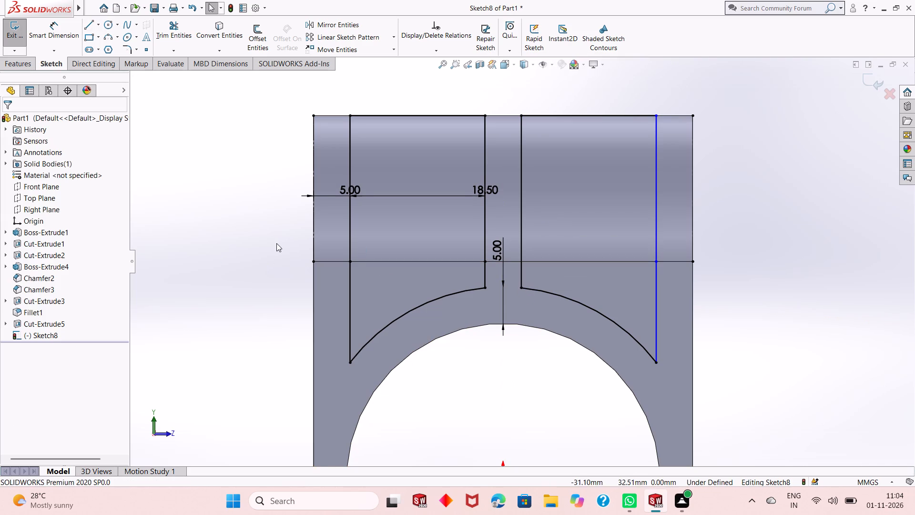
{"action": "left_click", "coordinate": [655, 364]}
{"action": "left_click", "coordinate": [697, 319]}
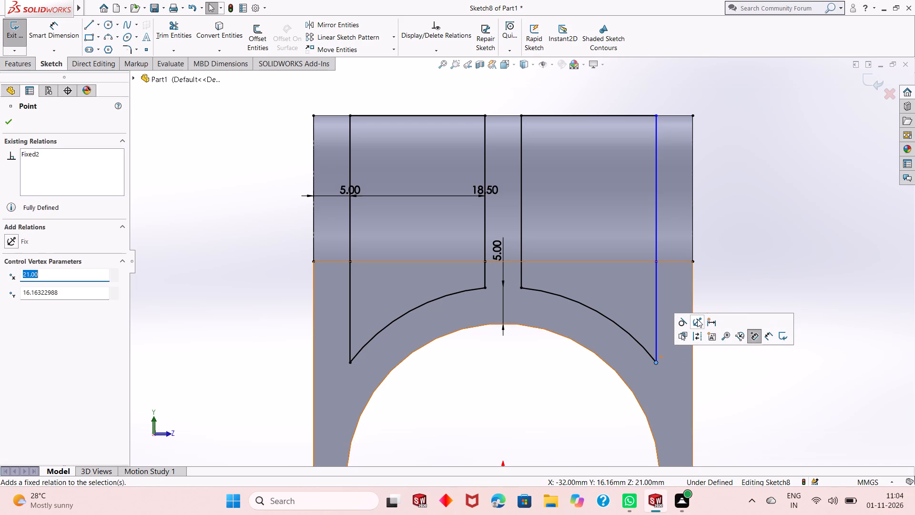
{"action": "left_click", "coordinate": [744, 254]}
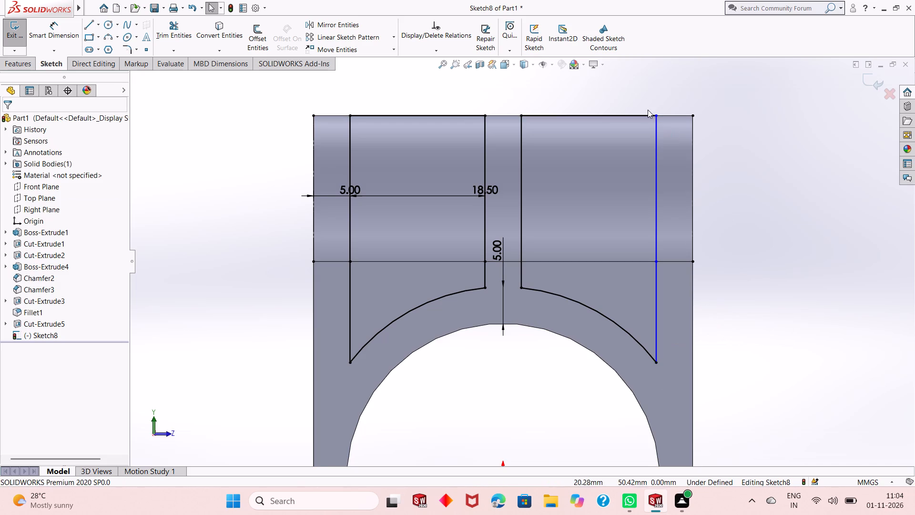
{"action": "left_click", "coordinate": [655, 114]}
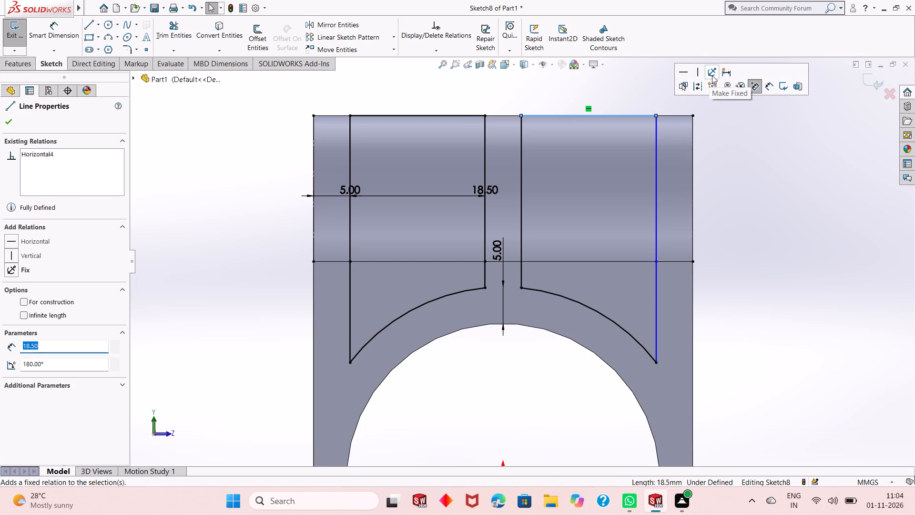
{"action": "left_click", "coordinate": [712, 75]}
{"action": "left_click", "coordinate": [715, 224]}
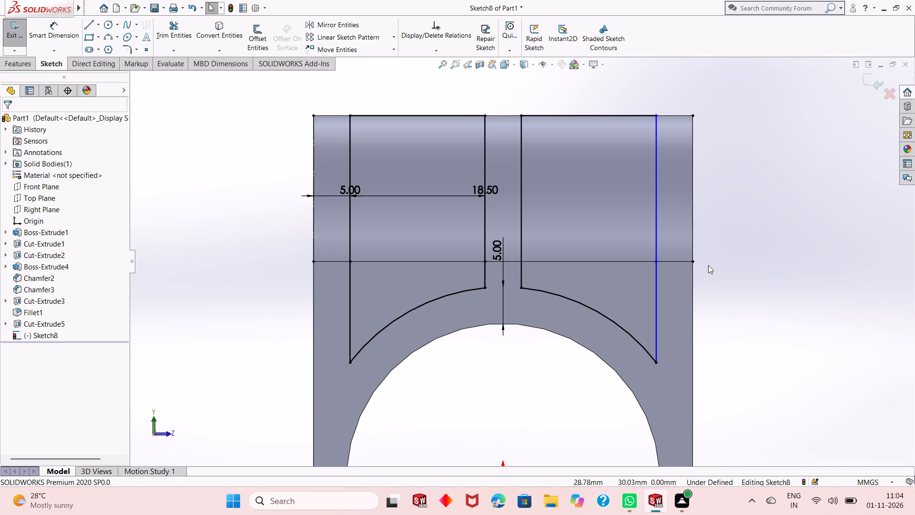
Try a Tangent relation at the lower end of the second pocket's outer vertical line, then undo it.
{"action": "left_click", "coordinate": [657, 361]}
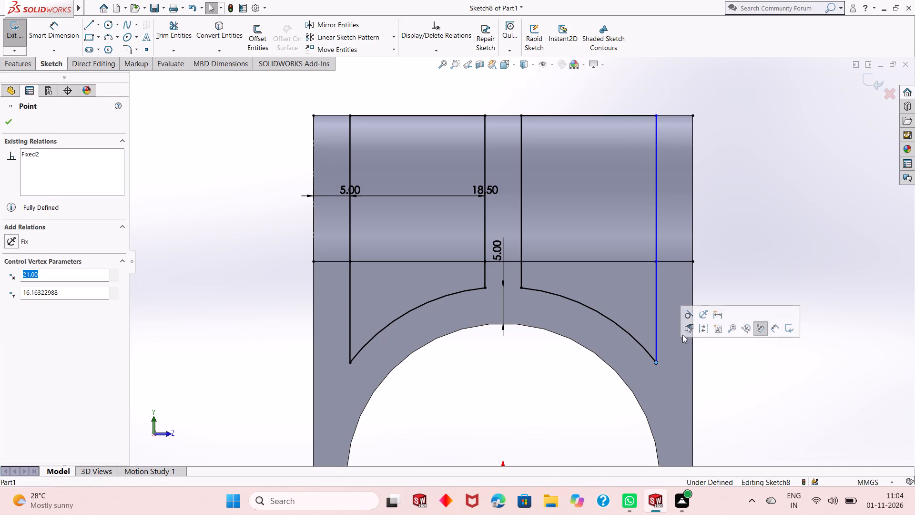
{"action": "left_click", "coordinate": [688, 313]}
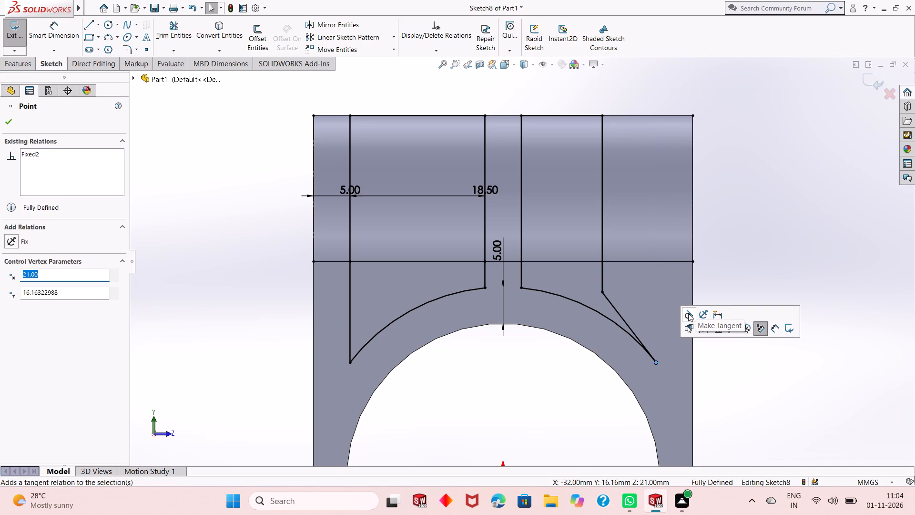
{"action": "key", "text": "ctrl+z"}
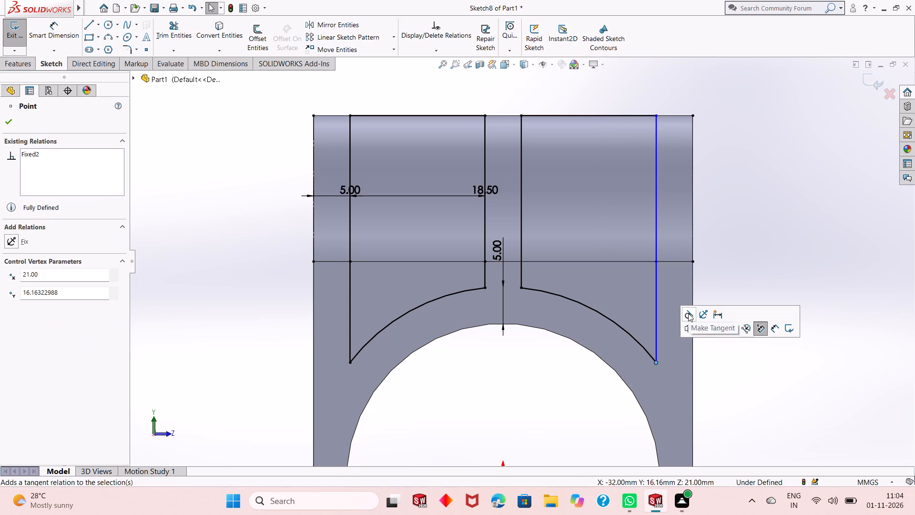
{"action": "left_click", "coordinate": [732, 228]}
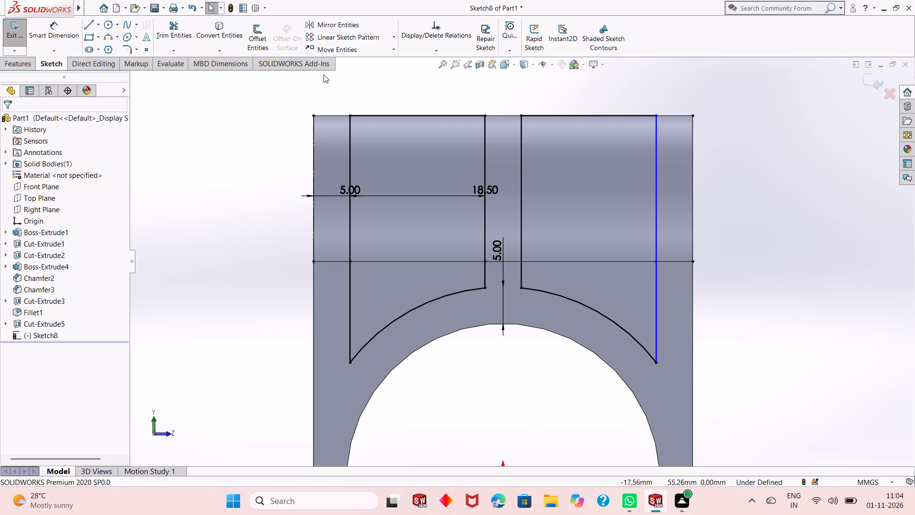
Dimension the distance between the second pocket's outer vertical line and the part's adjacent side edge.
{"action": "left_click", "coordinate": [62, 33]}
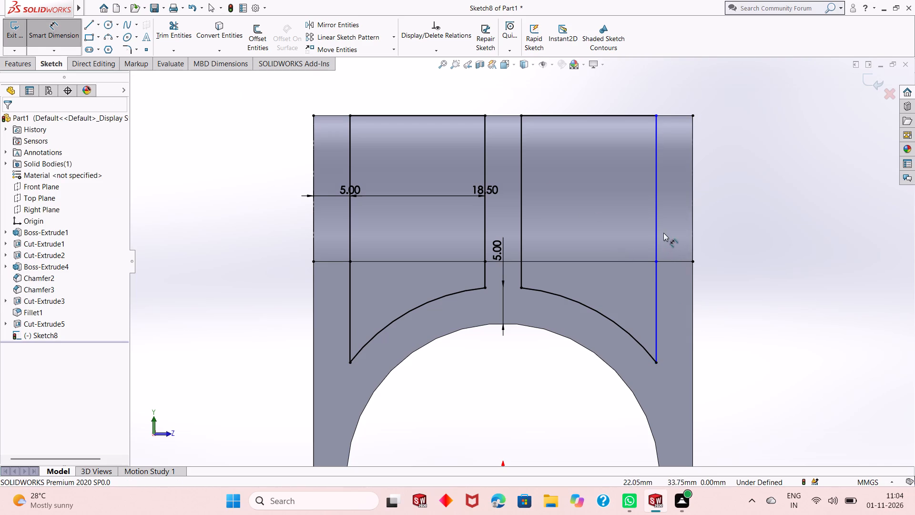
{"action": "left_click", "coordinate": [657, 227]}
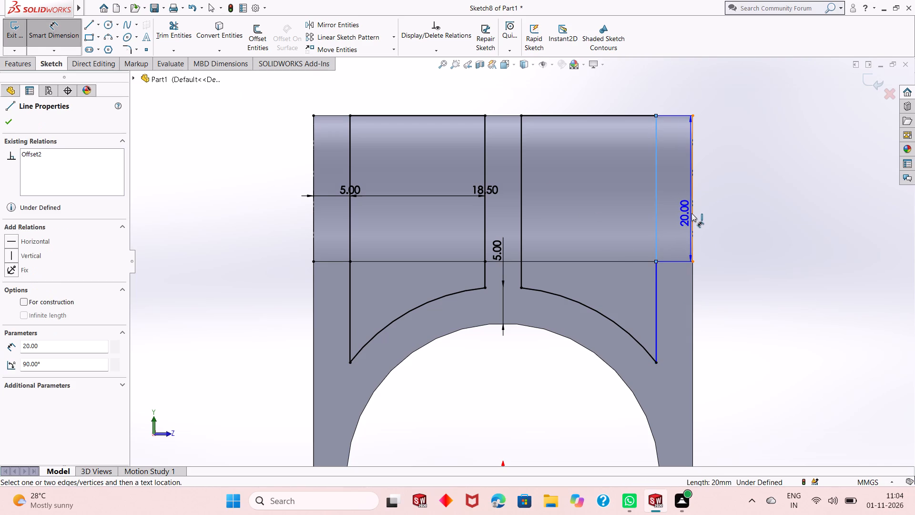
{"action": "left_click", "coordinate": [693, 213]}
{"action": "left_click", "coordinate": [717, 303]}
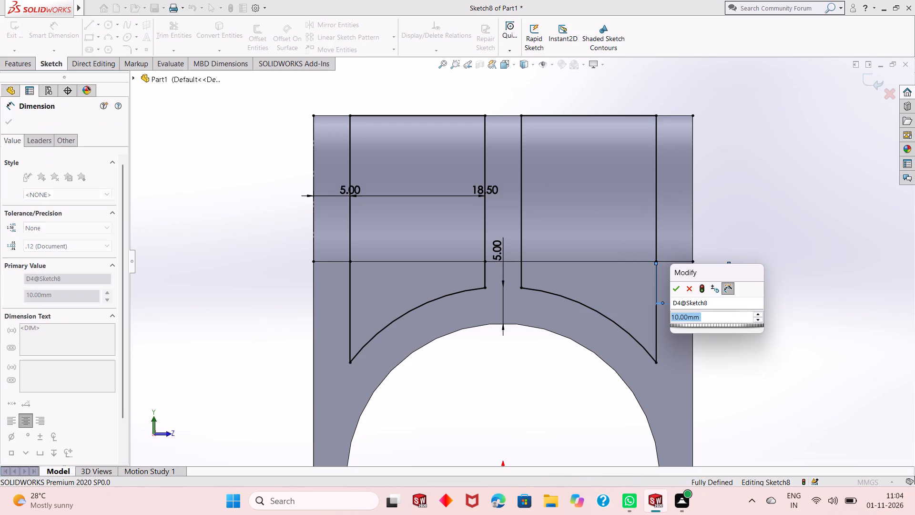
{"action": "key", "text": "Return"}
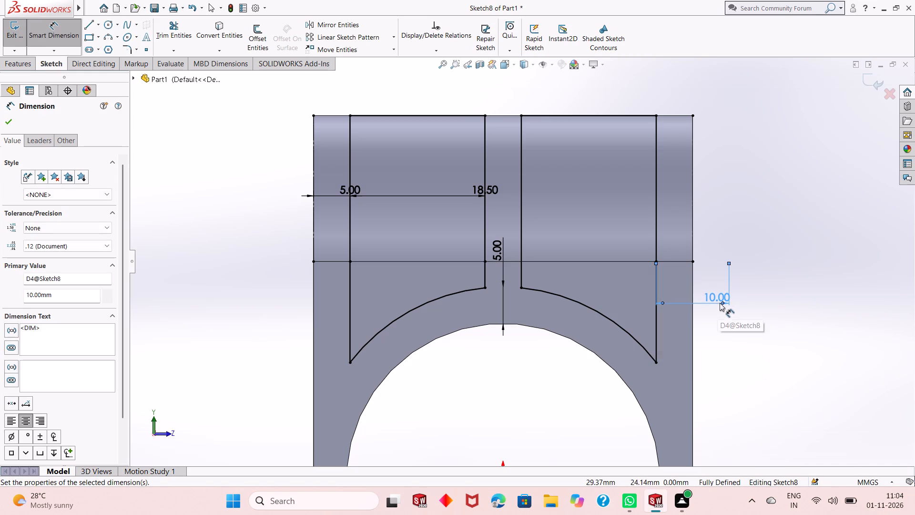
{"action": "right_click", "coordinate": [742, 206]}
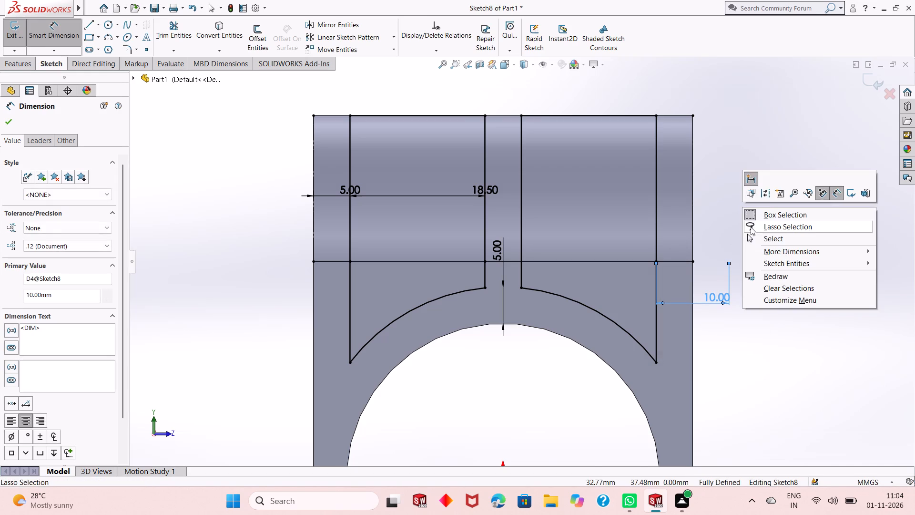
{"action": "left_click", "coordinate": [754, 237]}
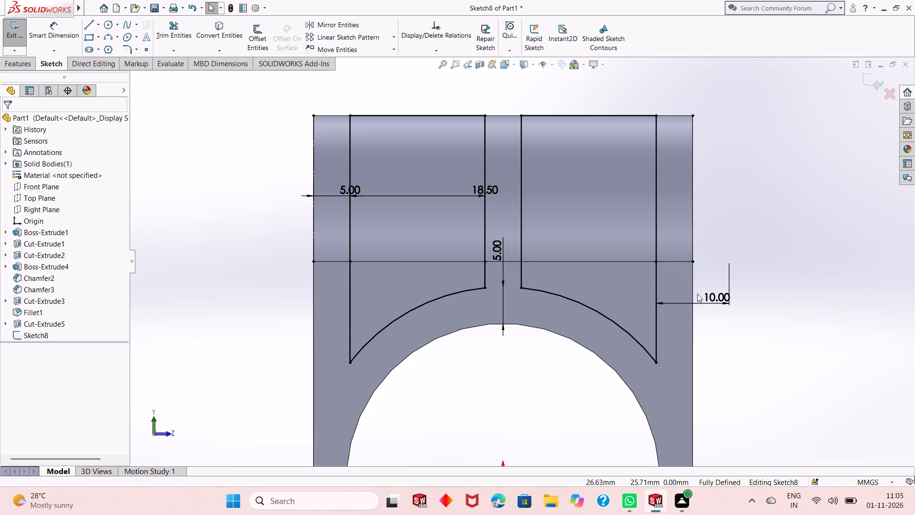
Cut-extrude both pocket profiles into the back wall with a blind depth of 14 mm.
{"action": "left_click", "coordinate": [16, 62]}
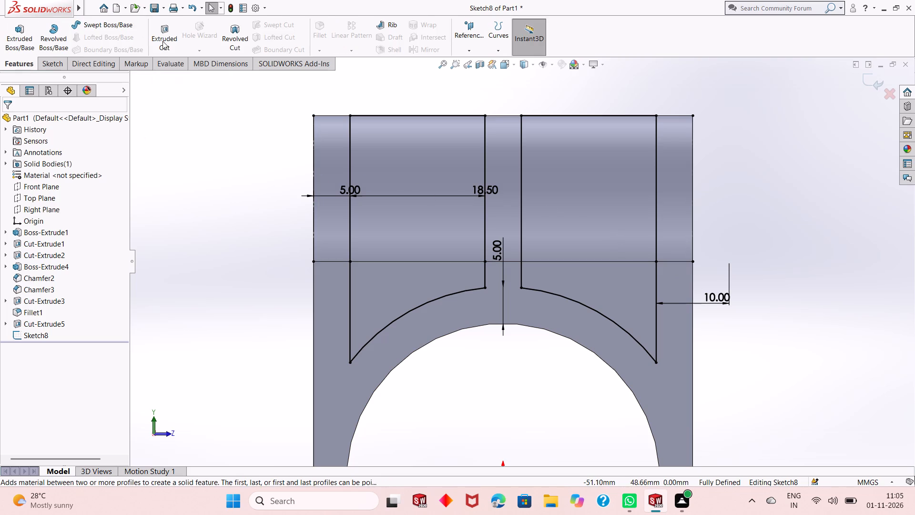
{"action": "left_click", "coordinate": [164, 42]}
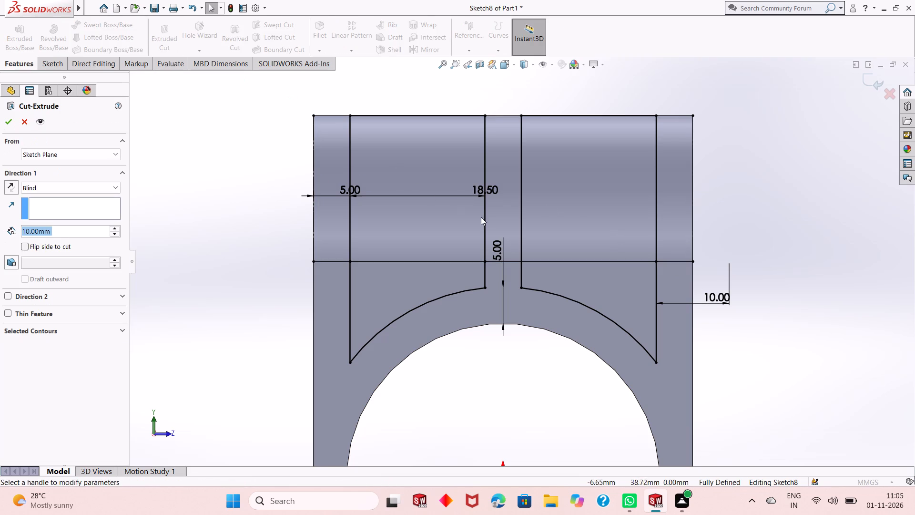
{"action": "scroll", "coordinate": [528, 259], "scroll_direction": "up", "scroll_amount": 1}
{"action": "middle_click_drag", "start_coordinate": [528, 258], "coordinate": [600, 257]}
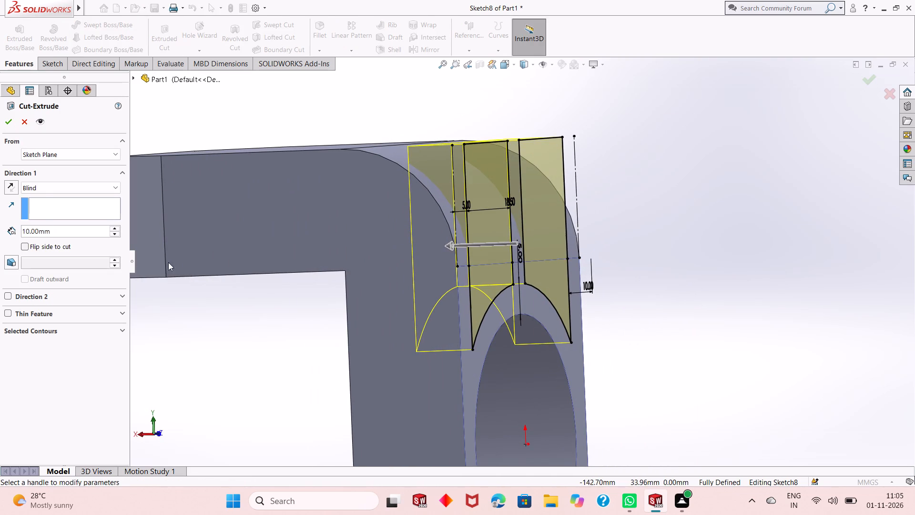
{"action": "double_click", "coordinate": [69, 231]}
{"action": "type", "text": "14"}
{"action": "key", "text": "Return"}
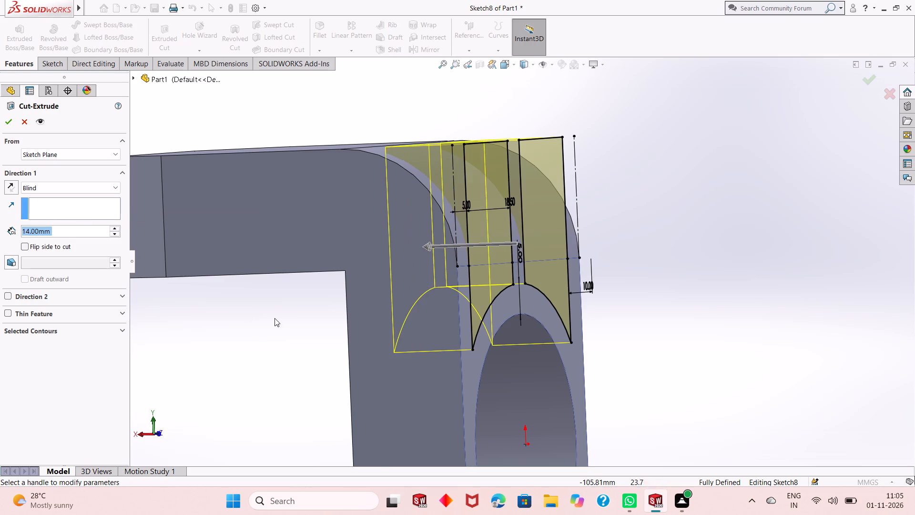
{"action": "scroll", "coordinate": [363, 299], "scroll_direction": "up", "scroll_amount": 1}
{"action": "middle_click_drag", "start_coordinate": [374, 298], "coordinate": [404, 331]}
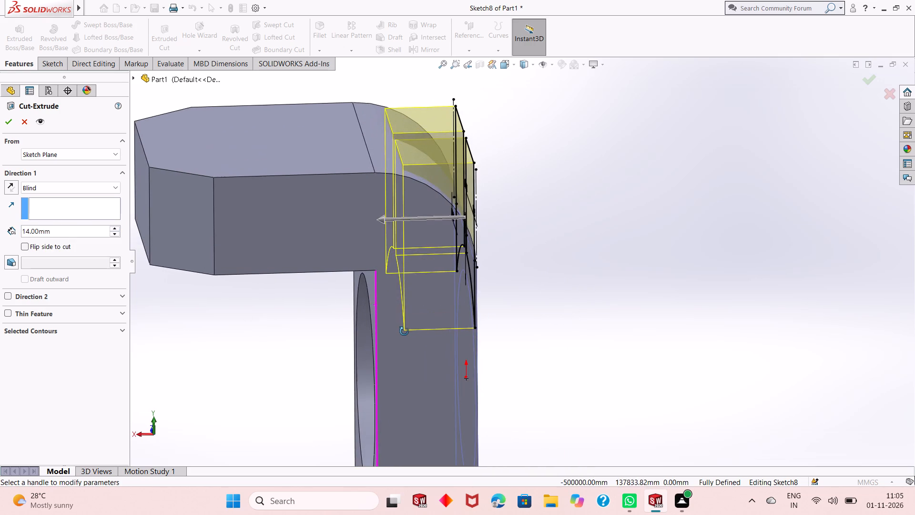
{"action": "middle_click_drag", "start_coordinate": [404, 331], "coordinate": [390, 311]}
{"action": "scroll", "coordinate": [390, 311], "scroll_direction": "up", "scroll_amount": 1}
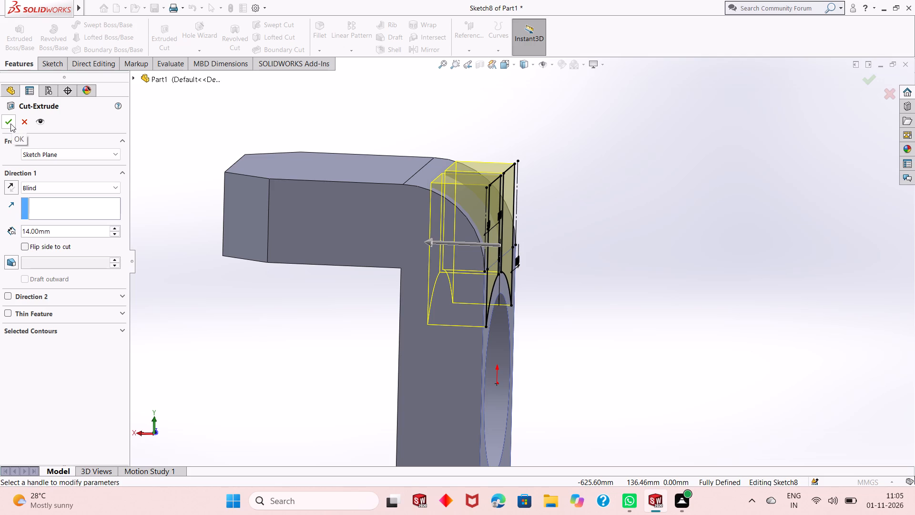
{"action": "left_click", "coordinate": [10, 124]}
{"action": "left_click", "coordinate": [287, 305]}
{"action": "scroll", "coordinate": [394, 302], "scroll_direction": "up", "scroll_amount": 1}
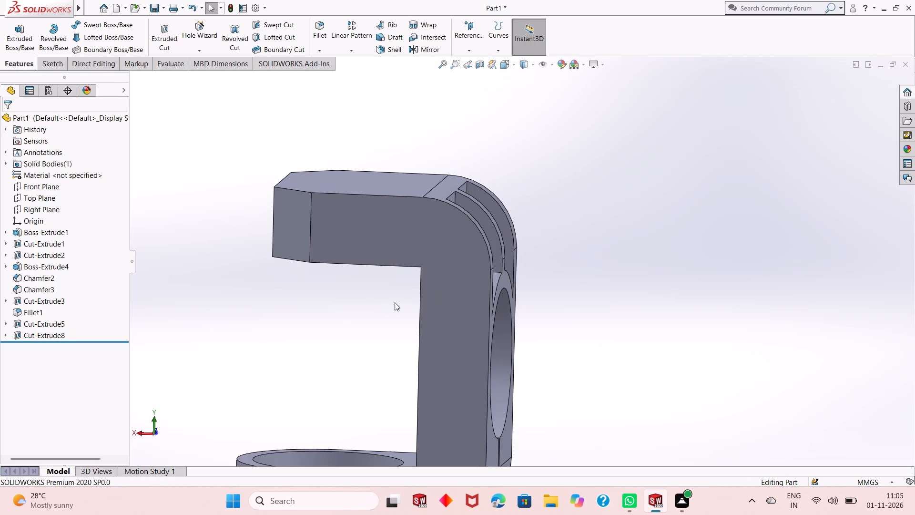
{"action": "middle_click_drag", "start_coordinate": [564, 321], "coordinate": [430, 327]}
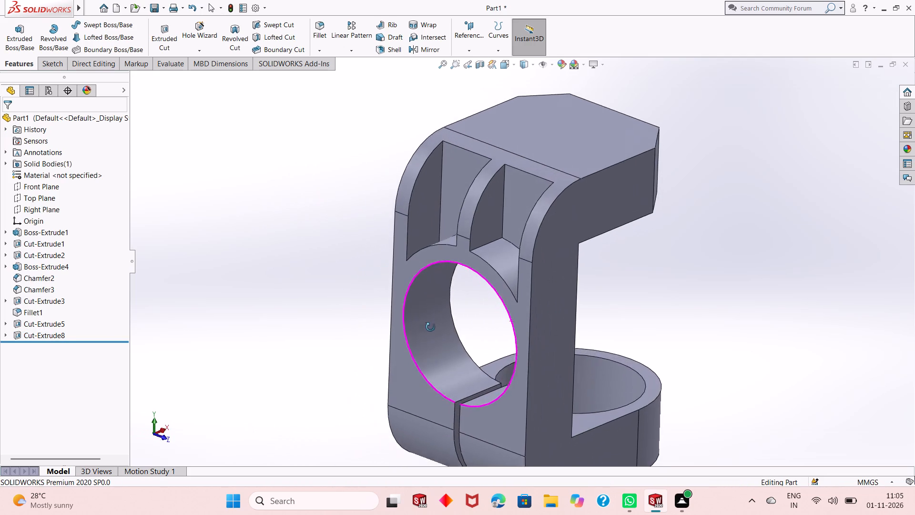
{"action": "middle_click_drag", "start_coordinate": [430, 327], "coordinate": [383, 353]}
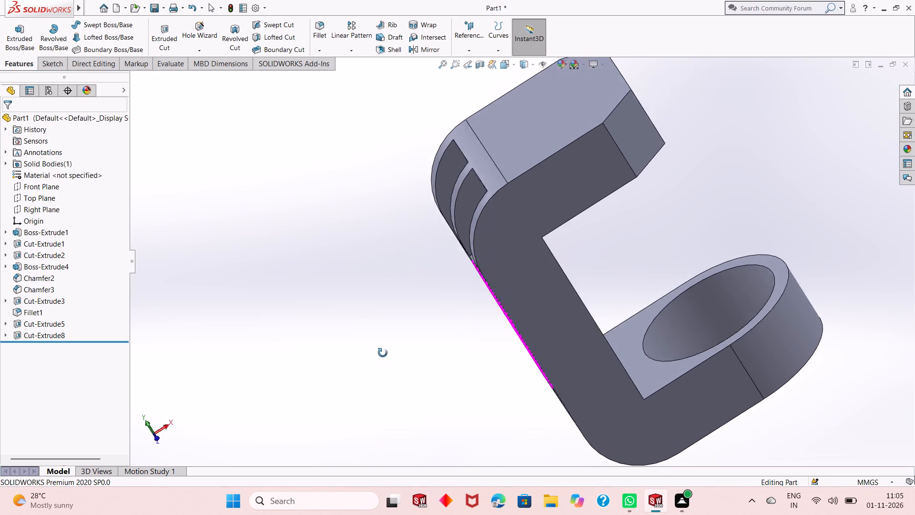
Examine the two back-wall pockets, the adjoining rounded corner and the upper arm's outer face from several angles.
{"action": "middle_click_drag", "start_coordinate": [383, 353], "coordinate": [442, 342]}
{"action": "scroll", "coordinate": [442, 342], "scroll_direction": "up", "scroll_amount": 1}
{"action": "left_click", "coordinate": [445, 141]}
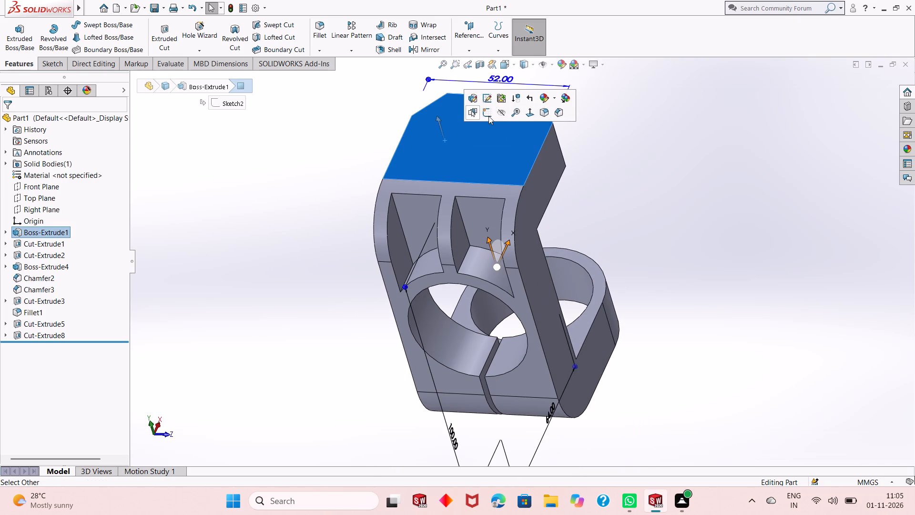
{"action": "left_click", "coordinate": [491, 193]}
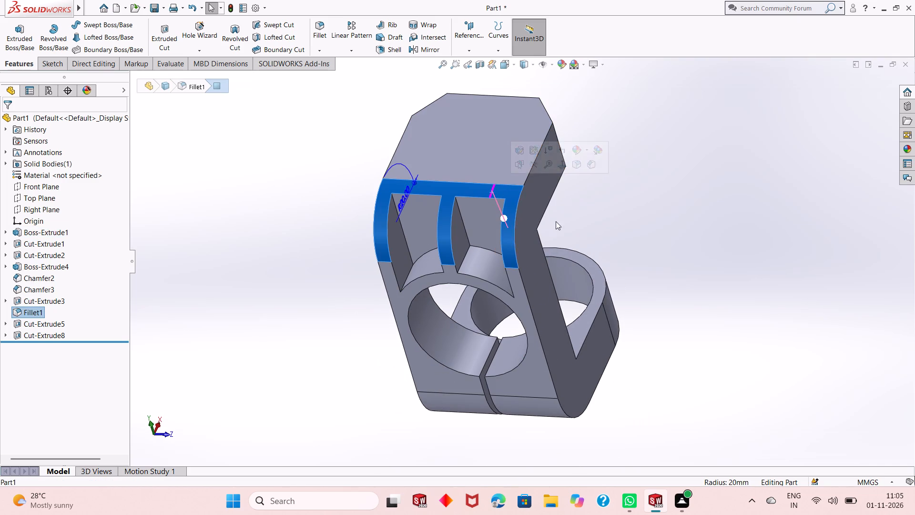
{"action": "middle_click_drag", "start_coordinate": [570, 224], "coordinate": [562, 176]}
{"action": "left_click", "coordinate": [560, 210]}
{"action": "scroll", "coordinate": [560, 211], "scroll_direction": "up", "scroll_amount": 1}
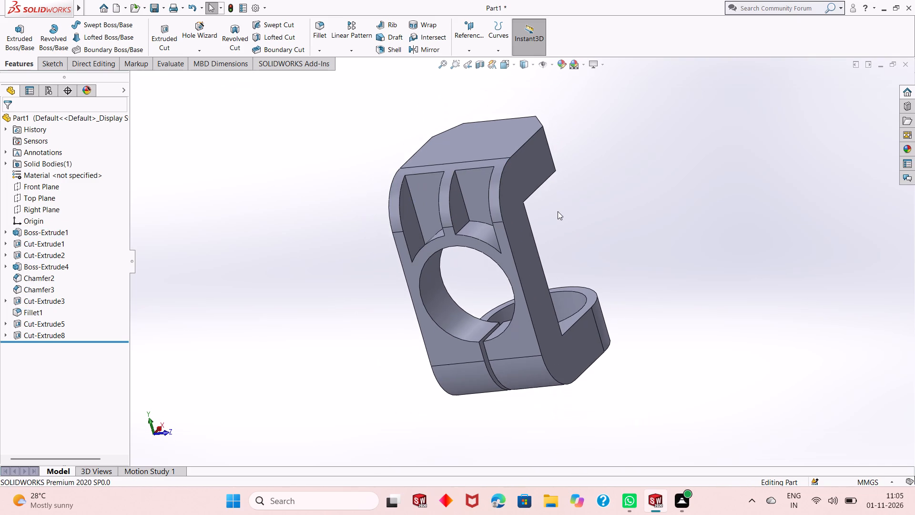
{"action": "middle_click_drag", "start_coordinate": [558, 211], "coordinate": [507, 199]}
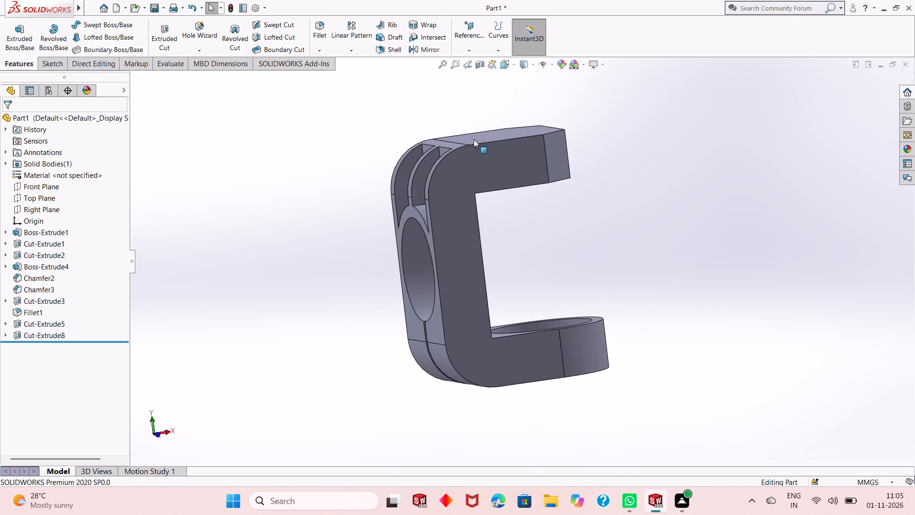
{"action": "scroll", "coordinate": [474, 139], "scroll_direction": "down", "scroll_amount": 3}
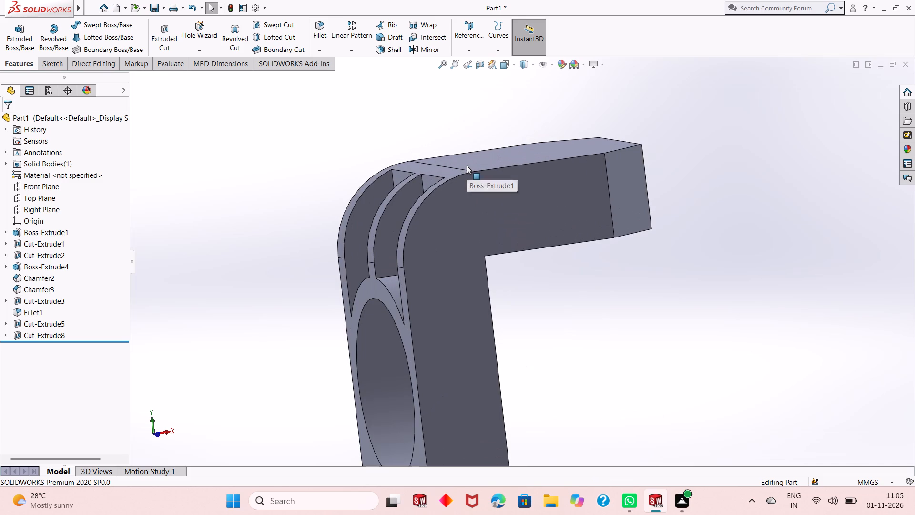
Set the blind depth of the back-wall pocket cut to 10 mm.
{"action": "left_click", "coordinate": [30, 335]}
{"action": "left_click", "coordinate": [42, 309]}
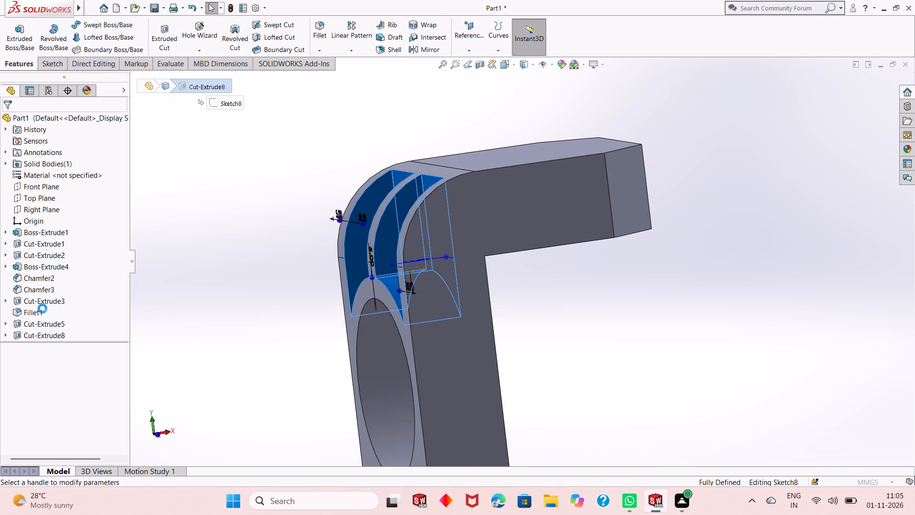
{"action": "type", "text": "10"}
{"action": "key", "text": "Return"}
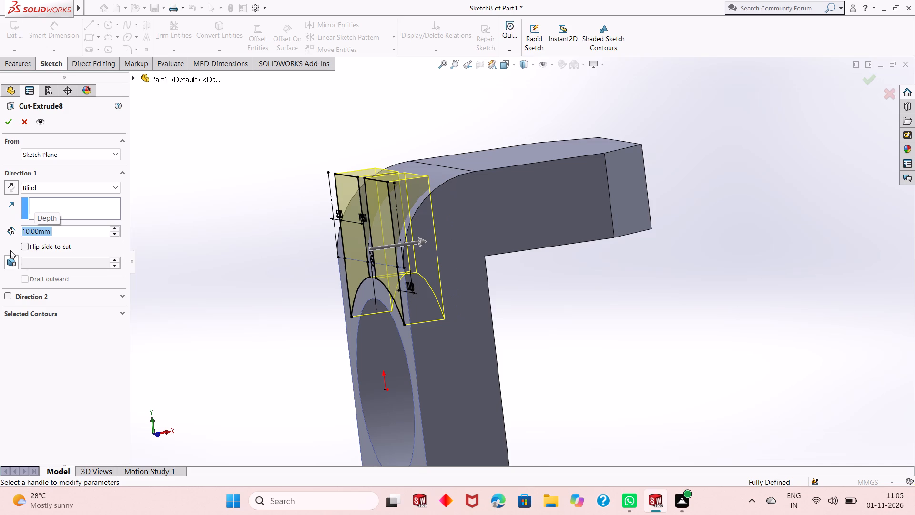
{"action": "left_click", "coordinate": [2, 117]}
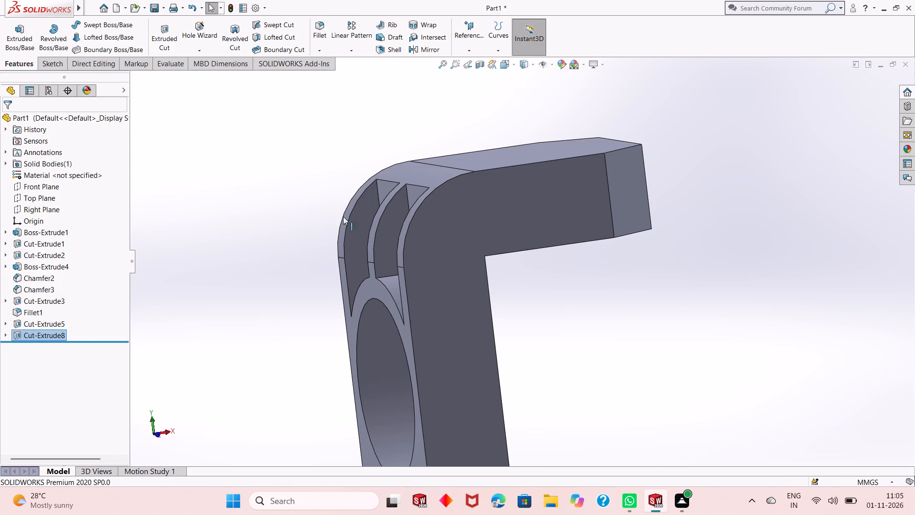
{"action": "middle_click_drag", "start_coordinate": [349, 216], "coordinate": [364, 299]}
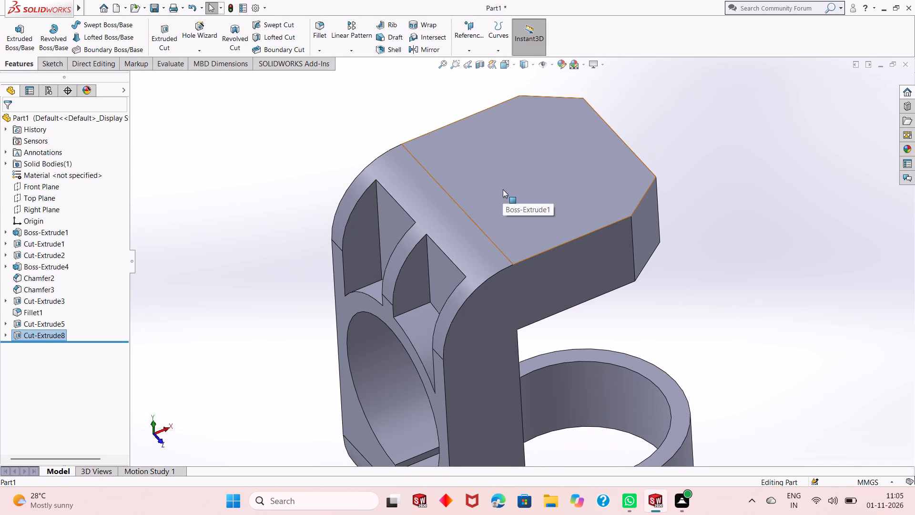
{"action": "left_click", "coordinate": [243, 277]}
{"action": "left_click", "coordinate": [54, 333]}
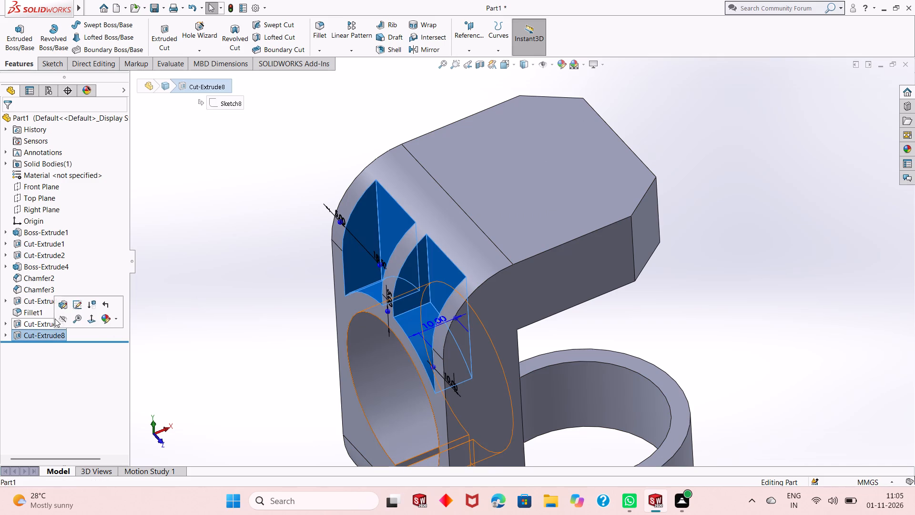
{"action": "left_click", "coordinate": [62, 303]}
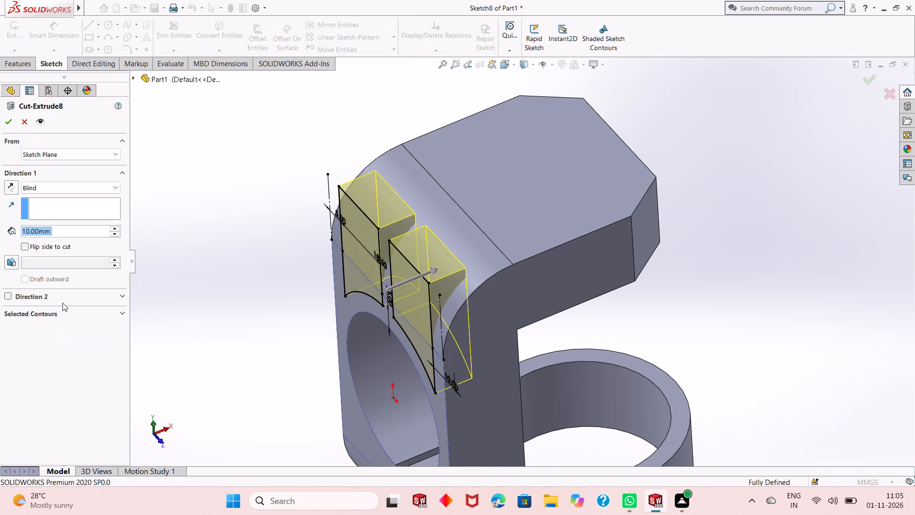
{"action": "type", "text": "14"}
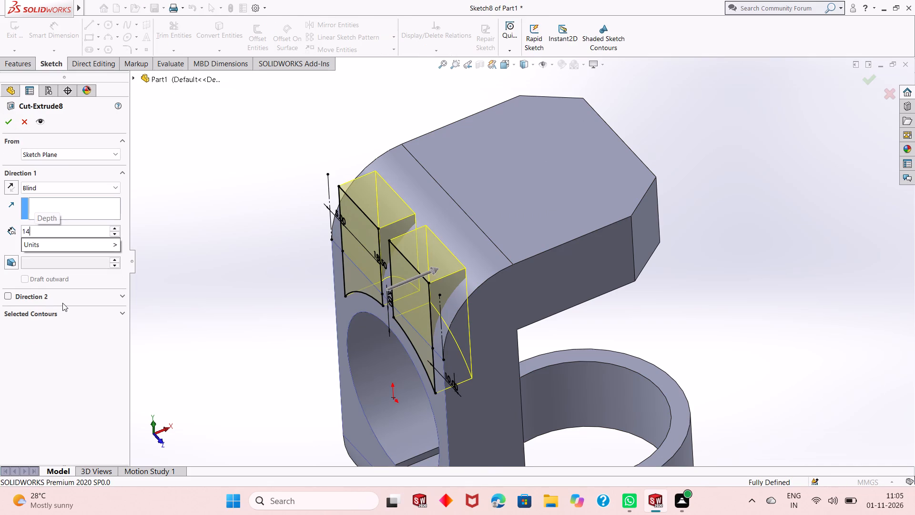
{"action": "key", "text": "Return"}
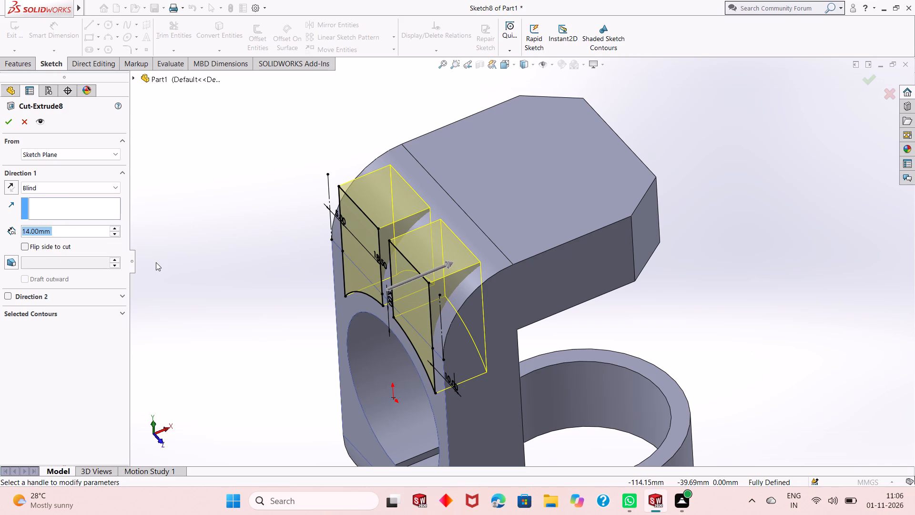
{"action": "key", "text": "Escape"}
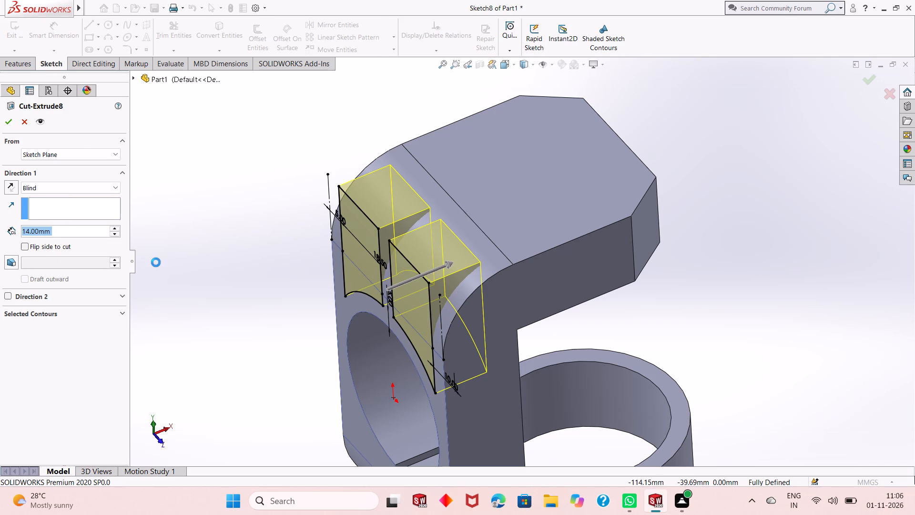
Inspect the back-wall pockets square-on, open their sketch to check the profiles against the rounded corner, and close it.
{"action": "key", "text": "ctrl+8"}
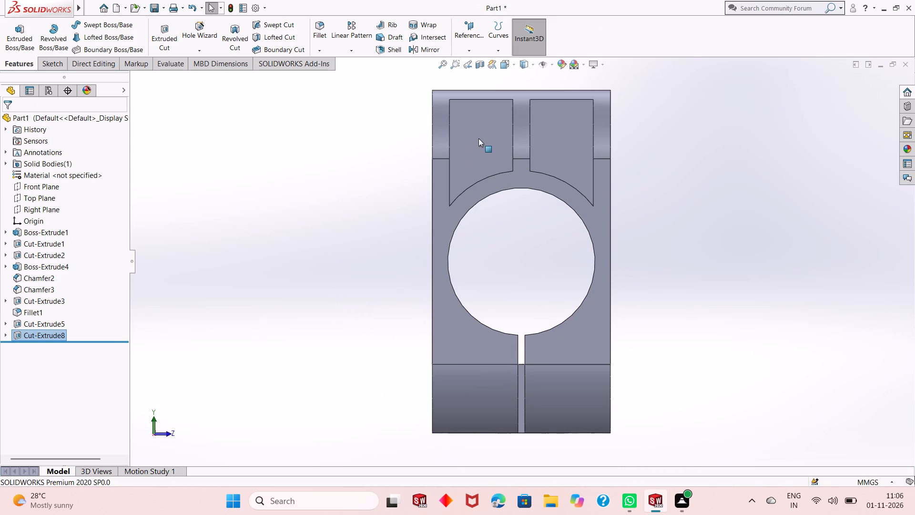
{"action": "scroll", "coordinate": [478, 138], "scroll_direction": "up", "scroll_amount": 1}
{"action": "scroll", "coordinate": [504, 112], "scroll_direction": "down", "scroll_amount": 2}
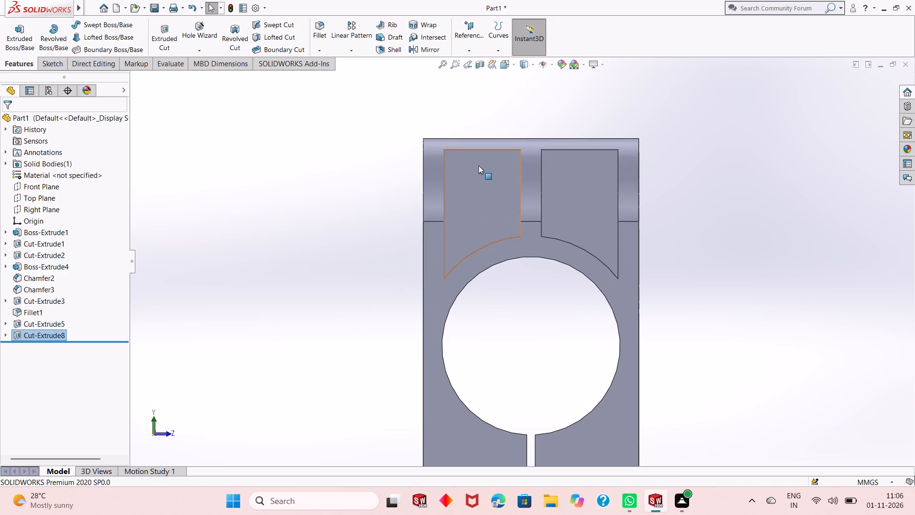
{"action": "left_click", "coordinate": [244, 302]}
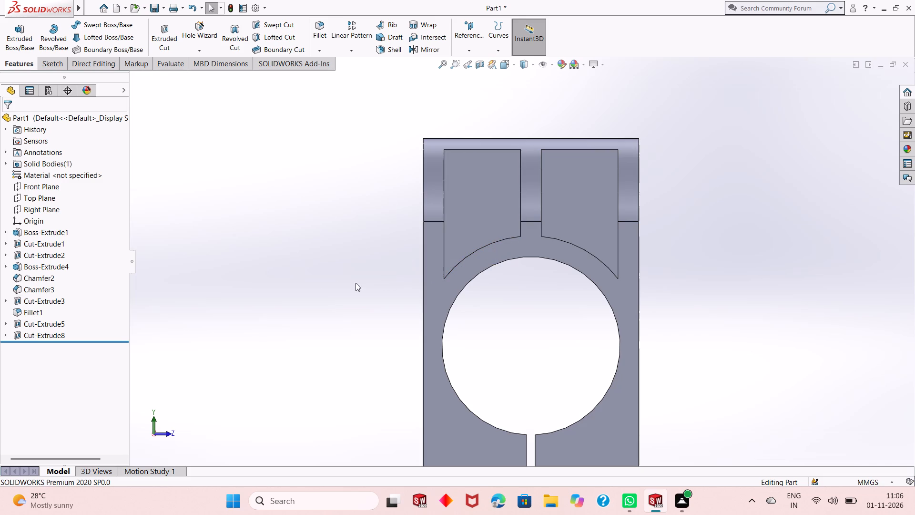
{"action": "left_click", "coordinate": [28, 336]}
{"action": "left_click", "coordinate": [53, 307]}
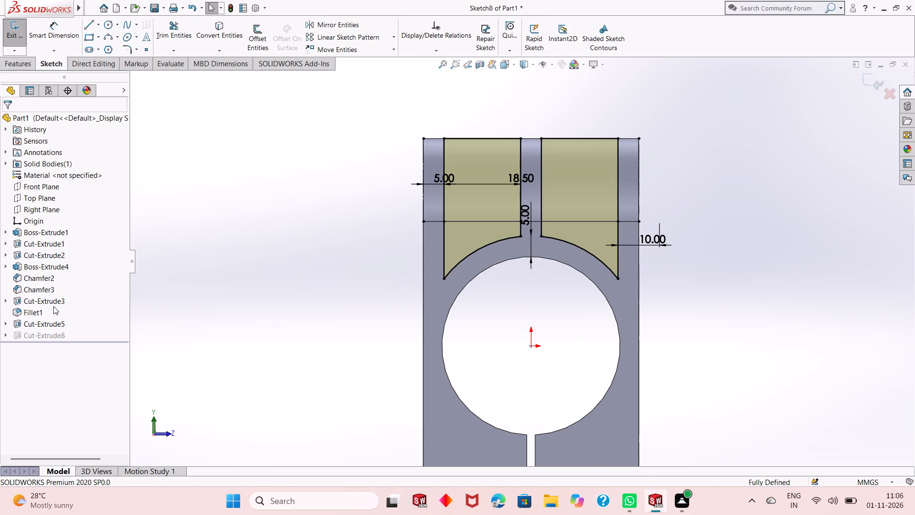
{"action": "middle_click_drag", "start_coordinate": [373, 200], "coordinate": [431, 191]}
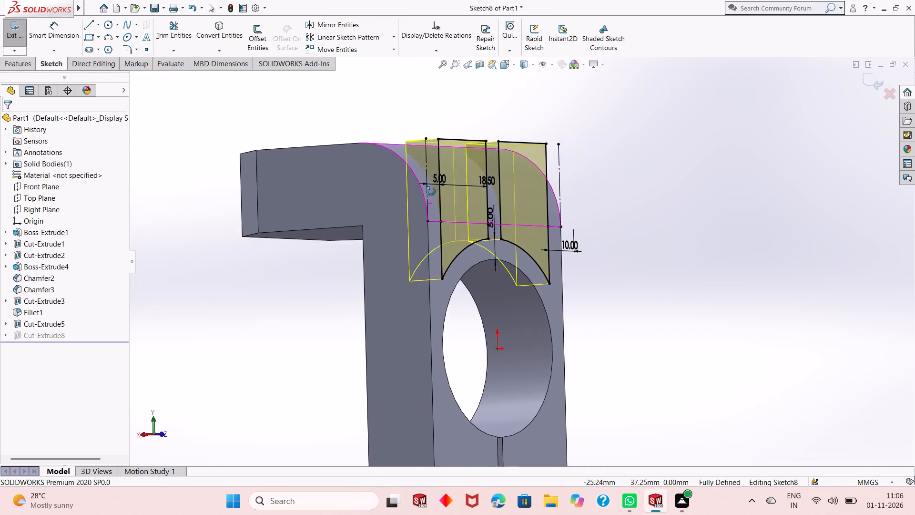
{"action": "middle_click_drag", "start_coordinate": [431, 191], "coordinate": [440, 210]}
{"action": "scroll", "coordinate": [380, 143], "scroll_direction": "down", "scroll_amount": 3}
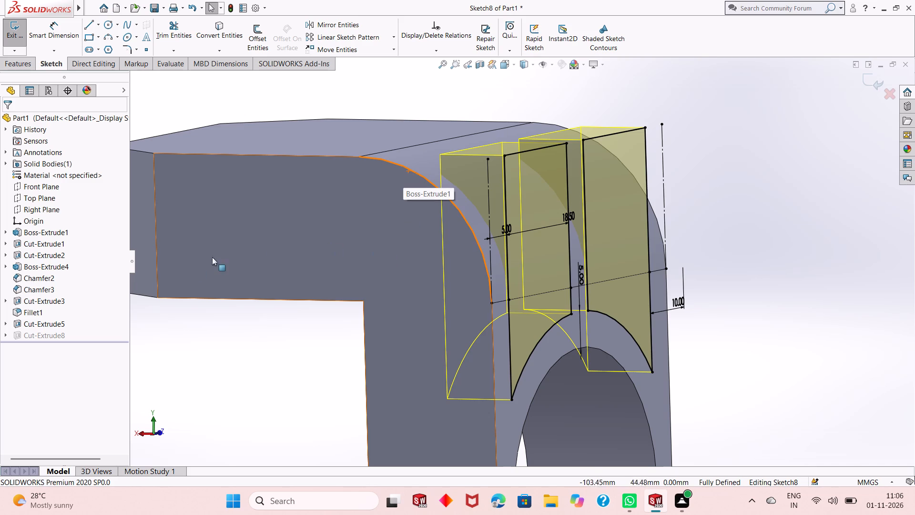
{"action": "left_click", "coordinate": [871, 82]}
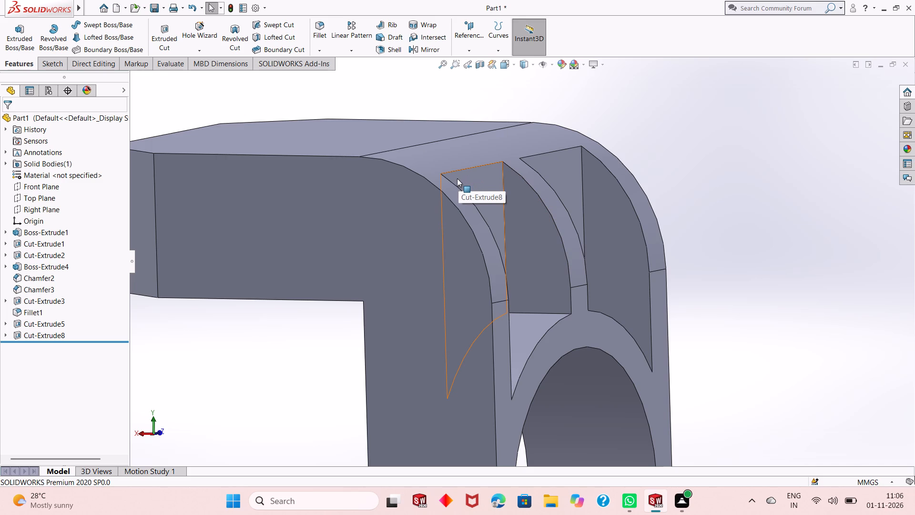
Set the blind depth of the back-wall pocket cut to 14 mm.
{"action": "left_click", "coordinate": [34, 339]}
{"action": "left_click", "coordinate": [45, 317]}
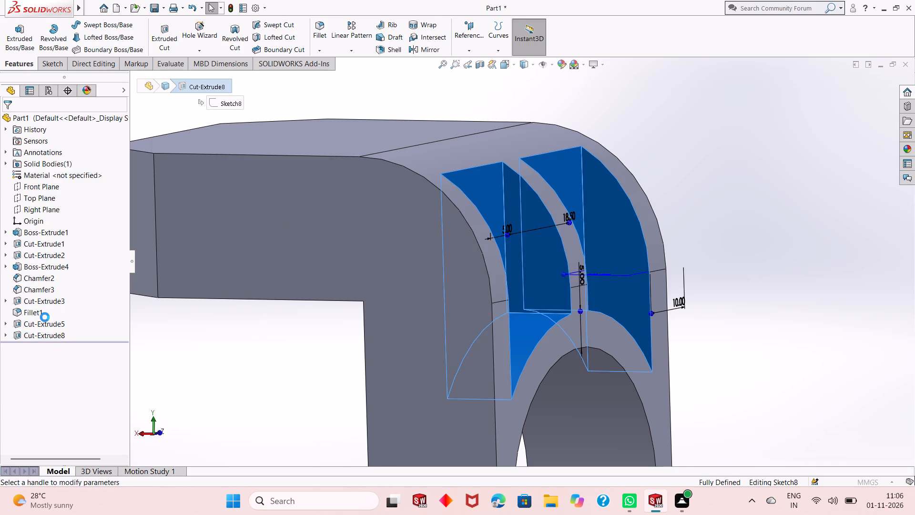
{"action": "type", "text": "14"}
{"action": "key", "text": "Return"}
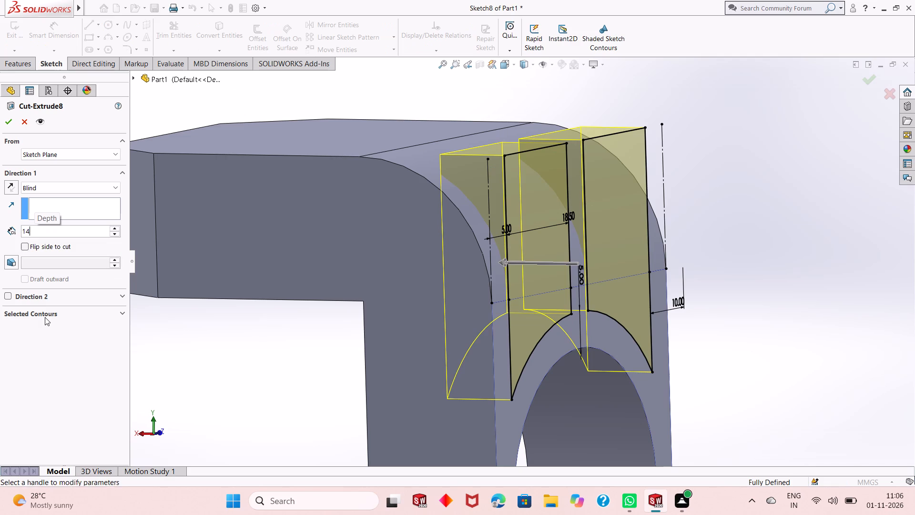
{"action": "left_click", "coordinate": [7, 117]}
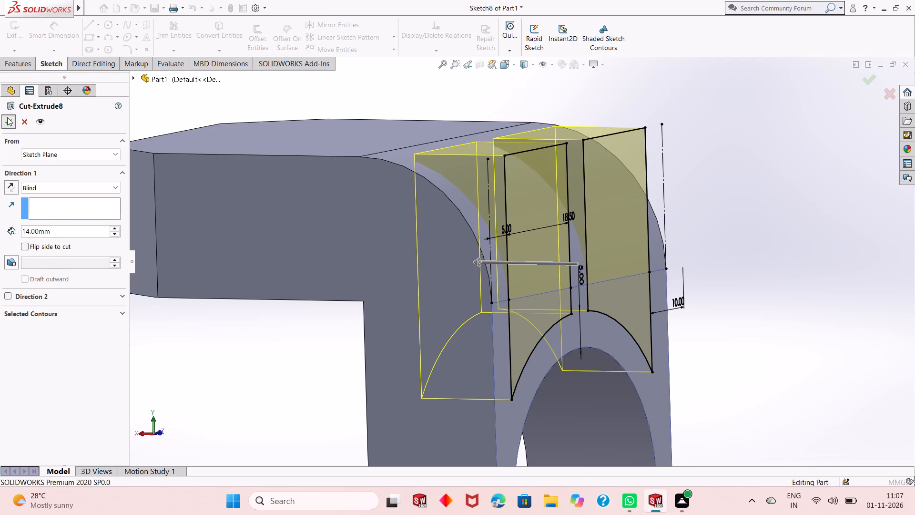
Start a new sketch on the upper arm's flat outer face and view it square-on.
{"action": "scroll", "coordinate": [451, 218], "scroll_direction": "up", "scroll_amount": 2}
{"action": "scroll", "coordinate": [569, 250], "scroll_direction": "up", "scroll_amount": 3}
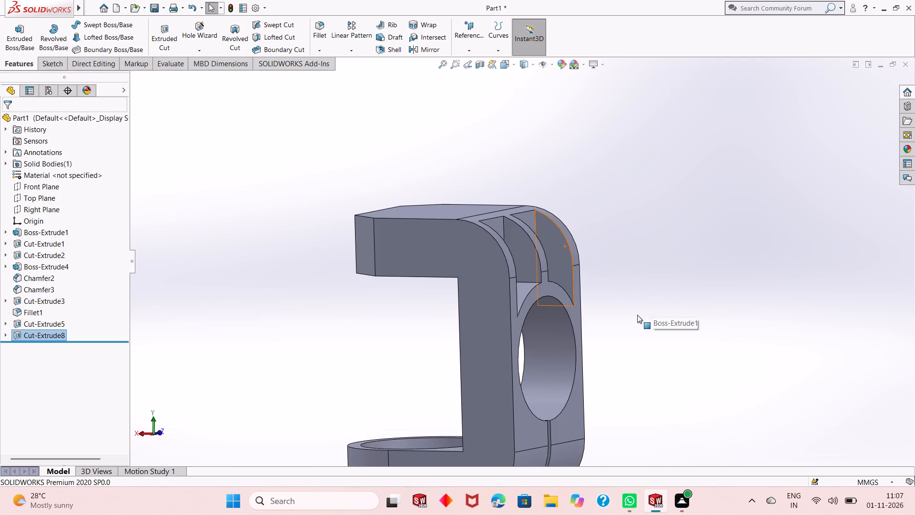
{"action": "middle_click_drag", "start_coordinate": [632, 315], "coordinate": [496, 285]}
{"action": "scroll", "coordinate": [585, 274], "scroll_direction": "up", "scroll_amount": 2}
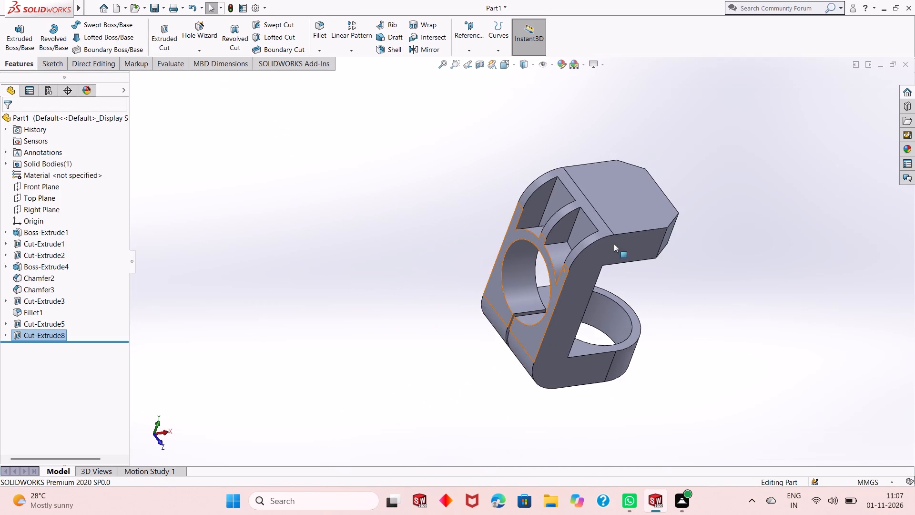
{"action": "scroll", "coordinate": [686, 161], "scroll_direction": "down", "scroll_amount": 3}
{"action": "middle_click_drag", "start_coordinate": [631, 337], "coordinate": [612, 334]}
{"action": "scroll", "coordinate": [612, 334], "scroll_direction": "up", "scroll_amount": 1}
{"action": "left_click", "coordinate": [515, 238]}
{"action": "left_click", "coordinate": [559, 212]}
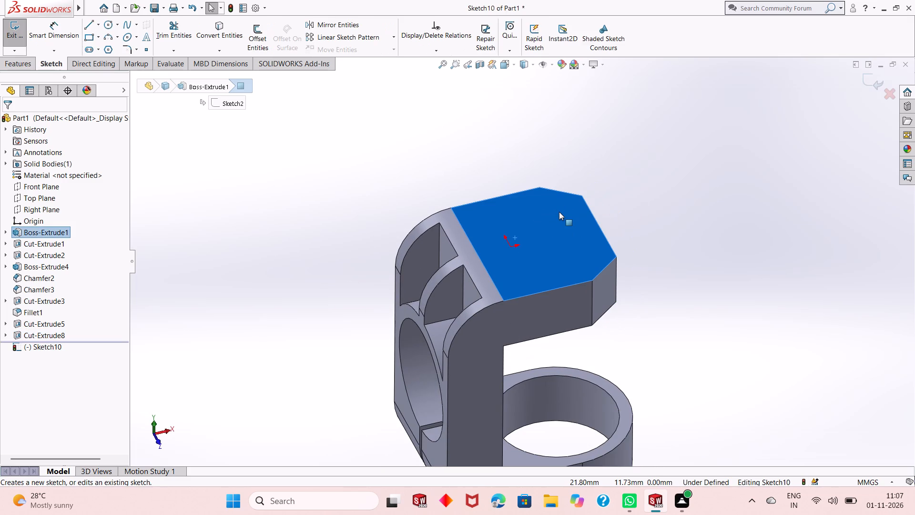
{"action": "key", "text": "ctrl+8"}
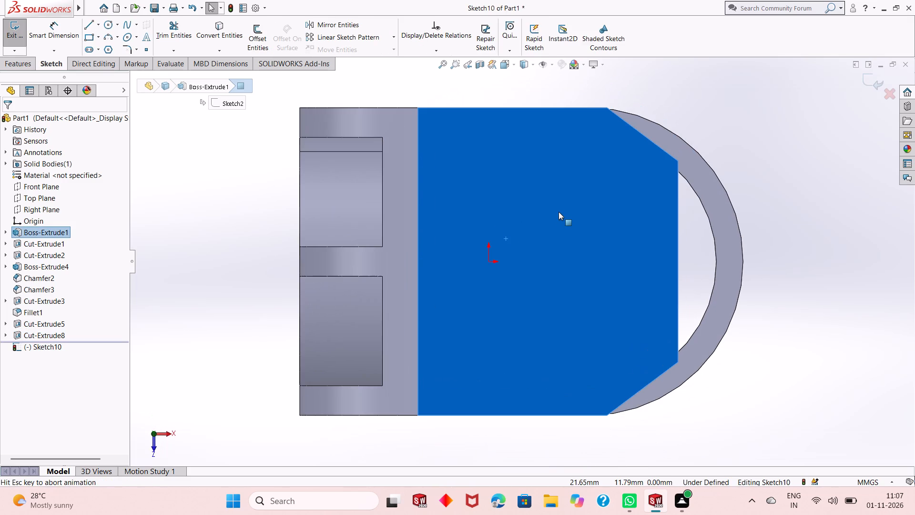
{"action": "left_click", "coordinate": [766, 126]}
{"action": "scroll", "coordinate": [480, 269], "scroll_direction": "up", "scroll_amount": 1}
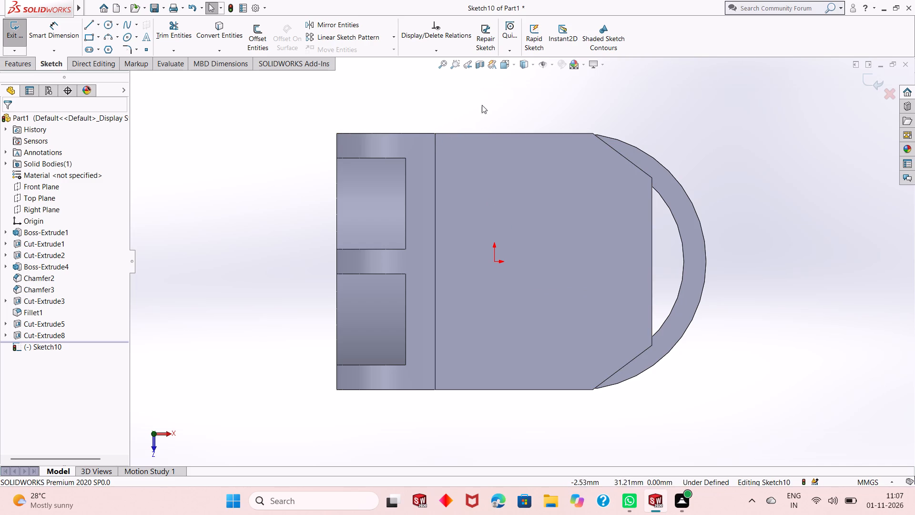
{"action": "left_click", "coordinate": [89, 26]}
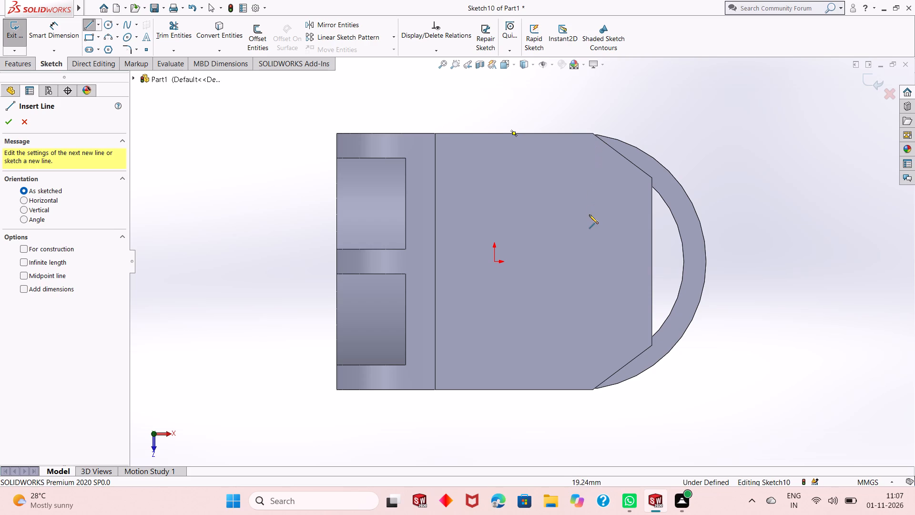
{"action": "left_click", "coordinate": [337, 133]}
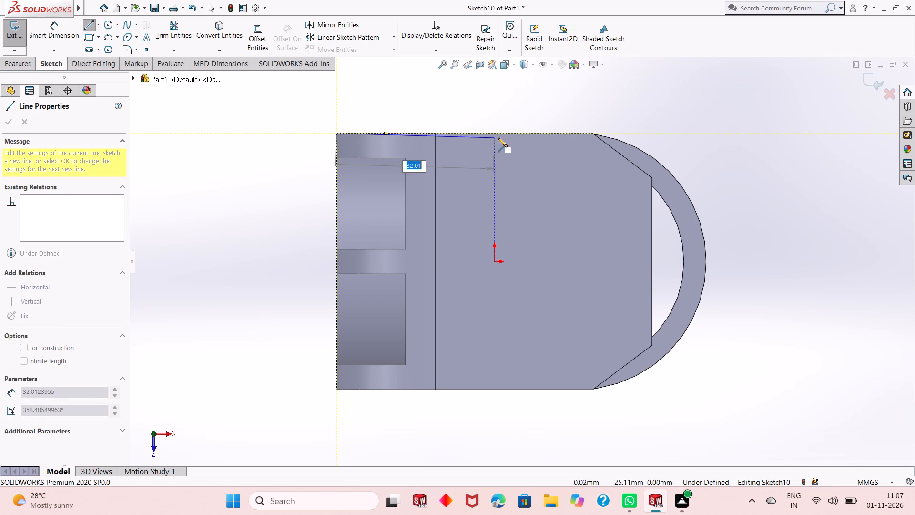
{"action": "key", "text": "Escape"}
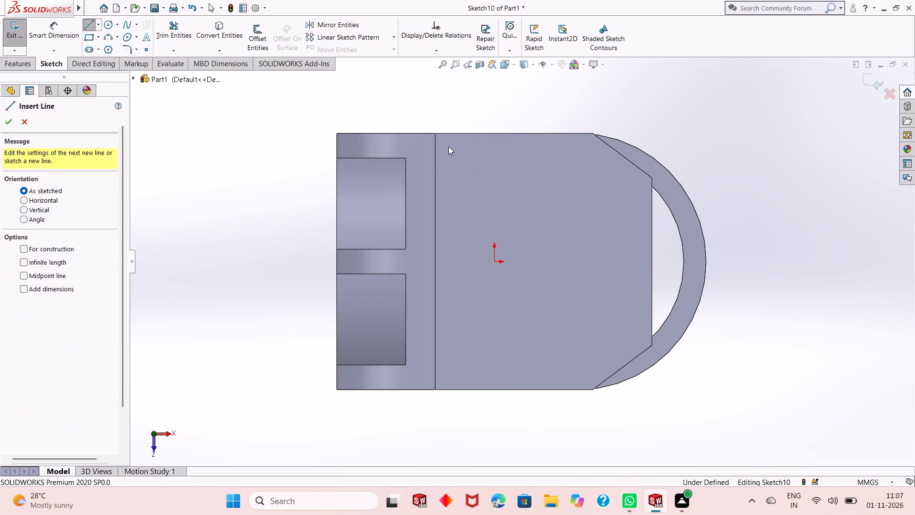
Sketch a 36 mm horizontal line along the arm's side edge toward the chamfered end, starting level with the pockets' inner ends.
{"action": "left_click", "coordinate": [92, 29]}
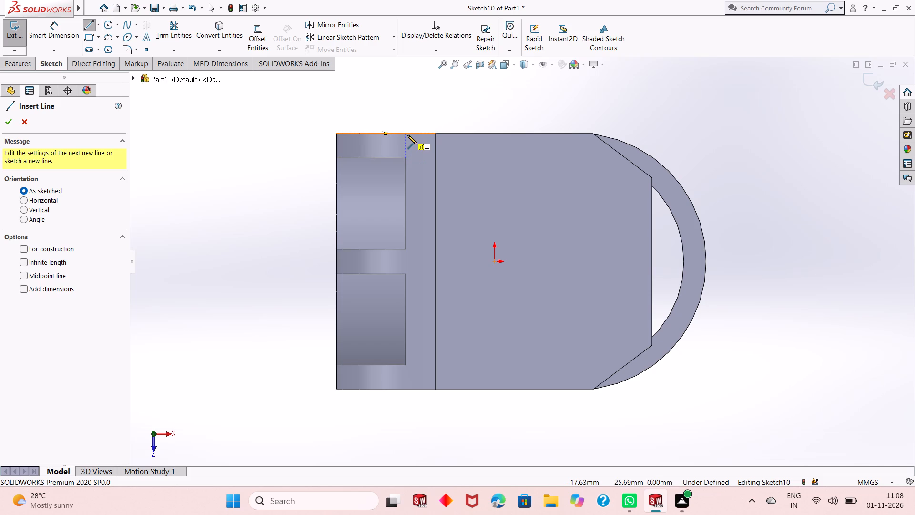
{"action": "left_click", "coordinate": [407, 134]}
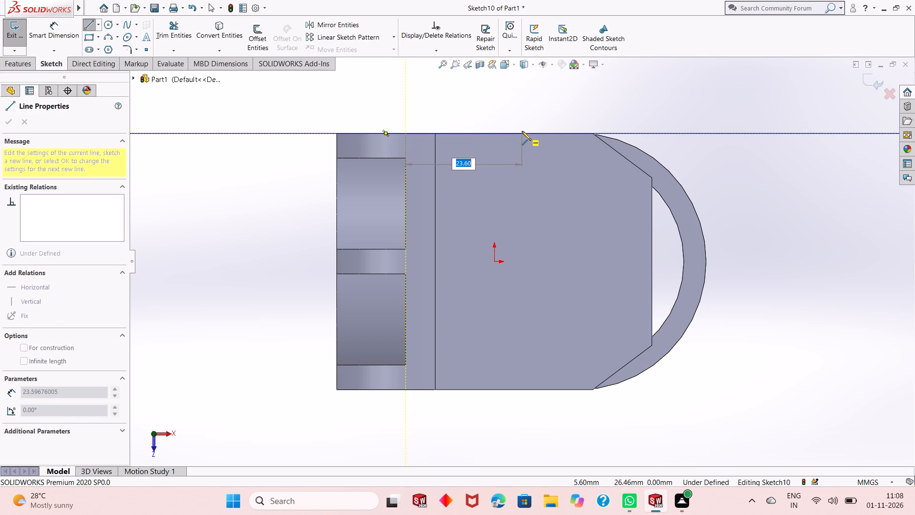
{"action": "type", "text": "50-14"}
{"action": "key", "text": "Return"}
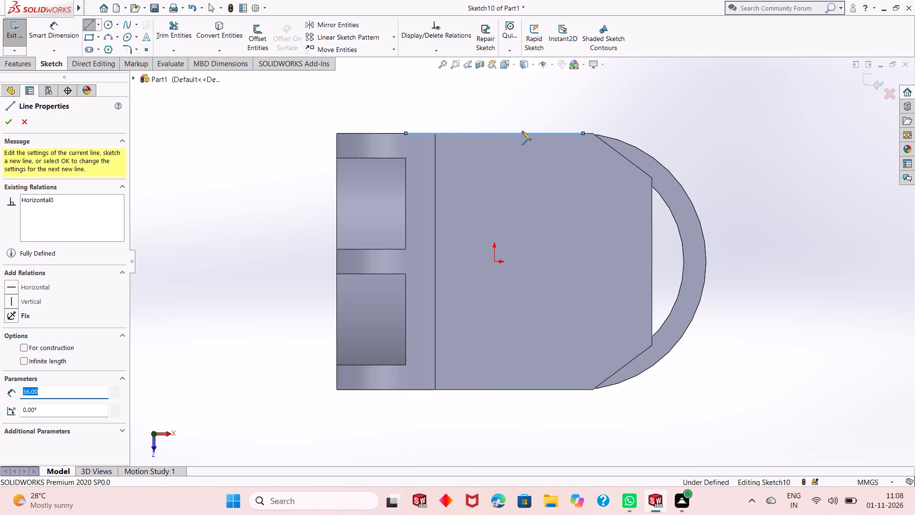
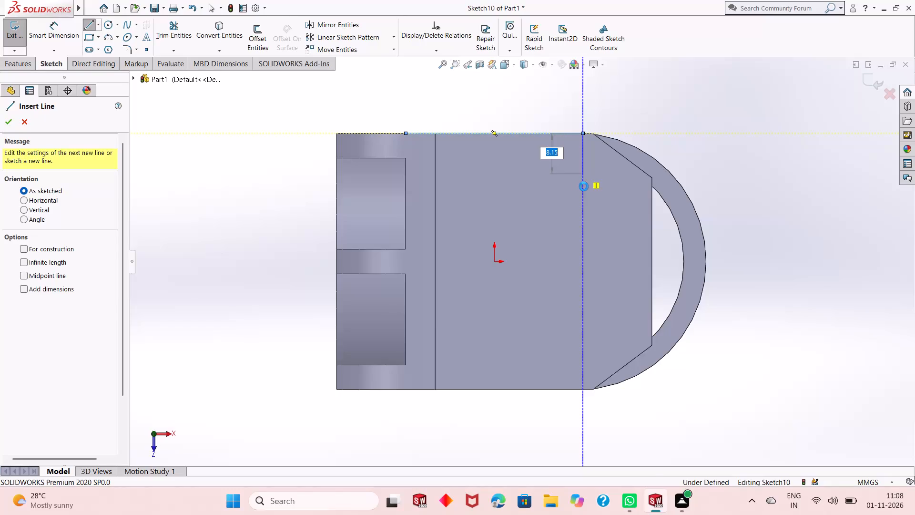
Undo the upper-arm line and its sketch, the pocket depth change and the pocket cut, going back into the back-wall pocket sketch.
{"action": "key", "text": "Escape"}
{"action": "key", "text": "ctrl+z"}
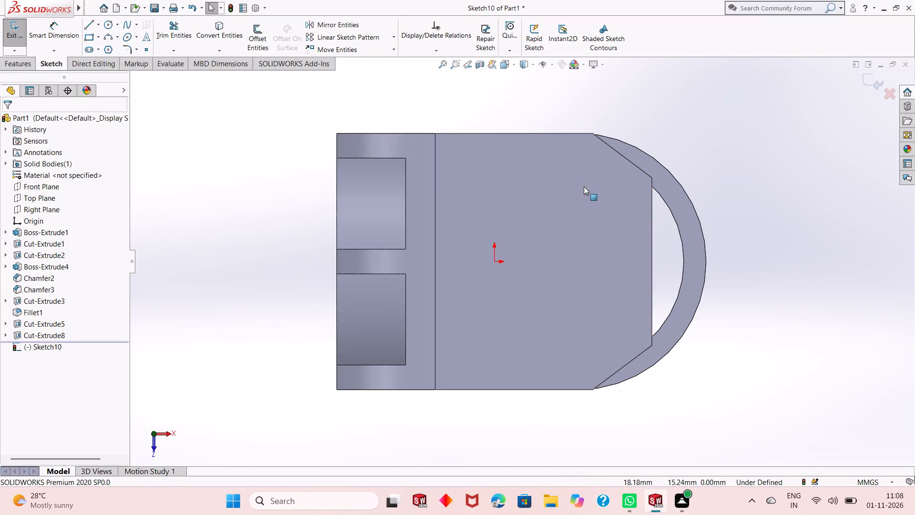
{"action": "key", "text": "ctrl+z"}
{"action": "key", "text": "ctrl+z"}
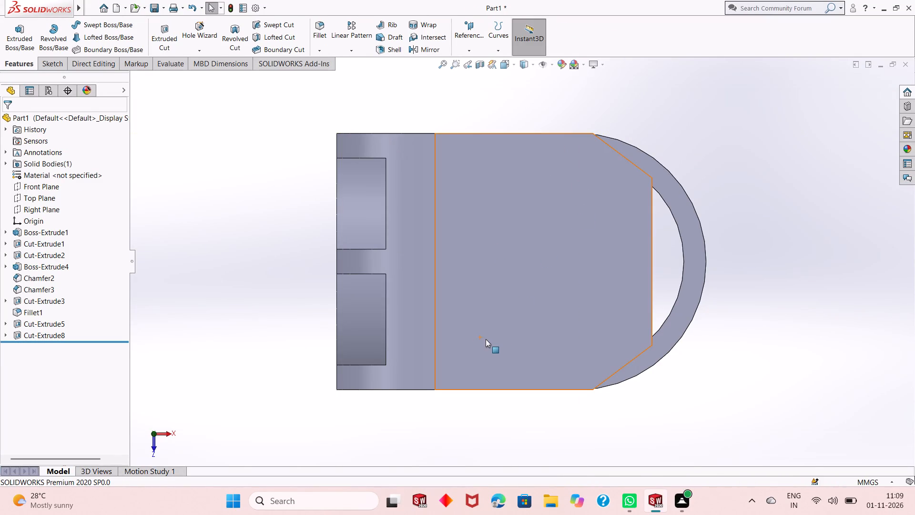
{"action": "key", "text": "ctrl+z"}
{"action": "key", "text": "ctrl+z"}
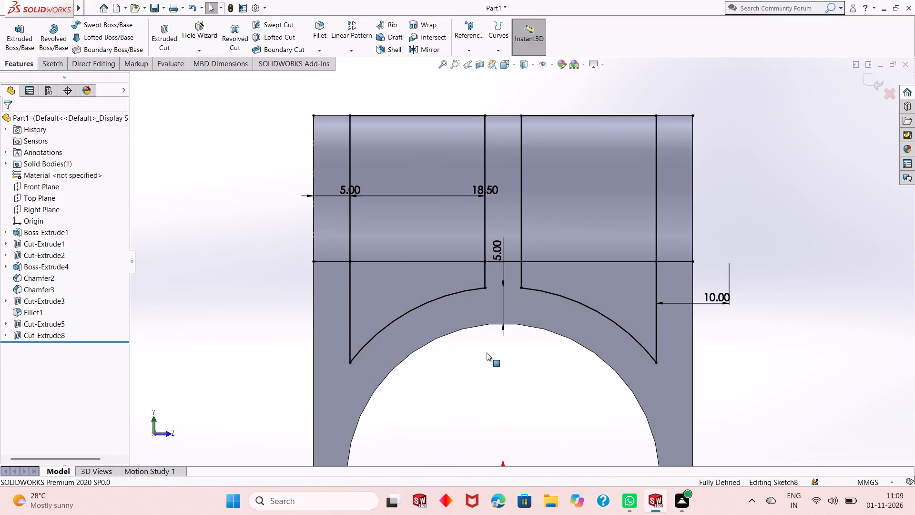
Delete the 10 mm dimension beside the right-hand pocket and the 5 mm dimension between the left-hand pocket and the wall's side edge.
{"action": "scroll", "coordinate": [488, 322], "scroll_direction": "up", "scroll_amount": 2}
{"action": "scroll", "coordinate": [468, 242], "scroll_direction": "down", "scroll_amount": 1}
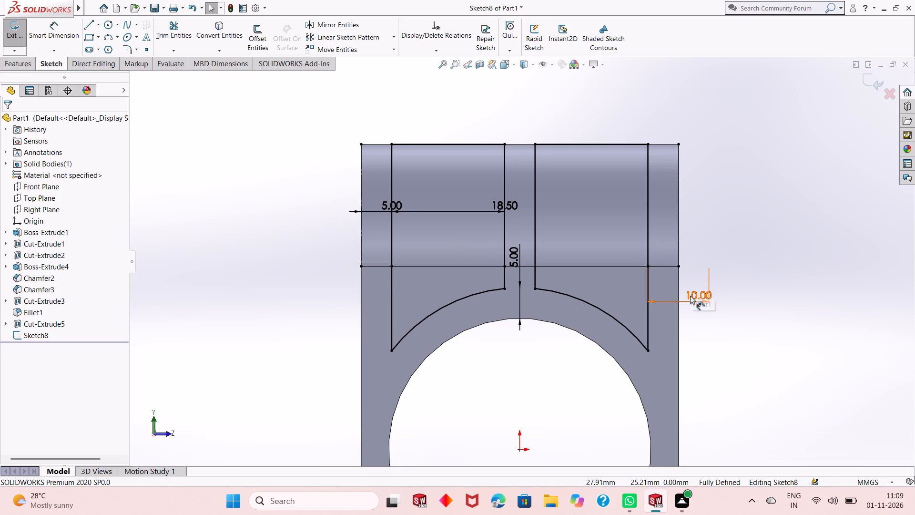
{"action": "right_click", "coordinate": [690, 298]}
{"action": "left_click", "coordinate": [706, 371]}
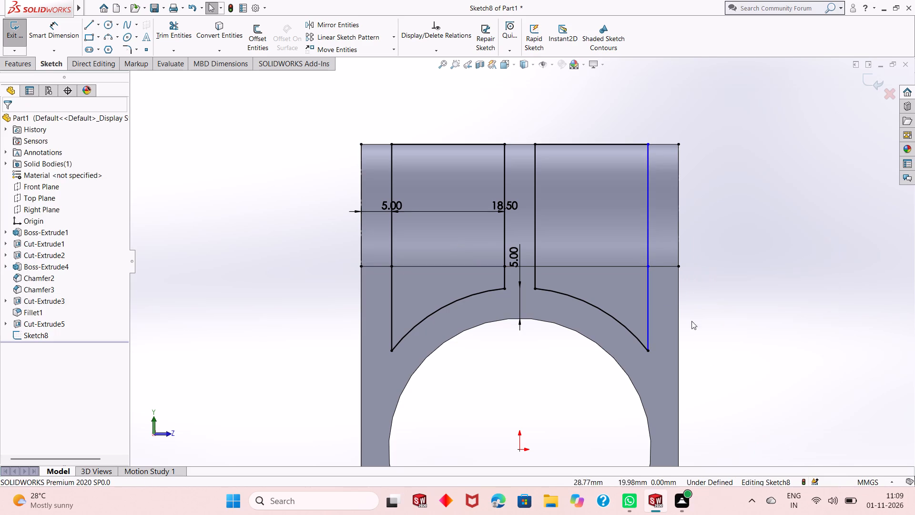
{"action": "right_click", "coordinate": [386, 210]}
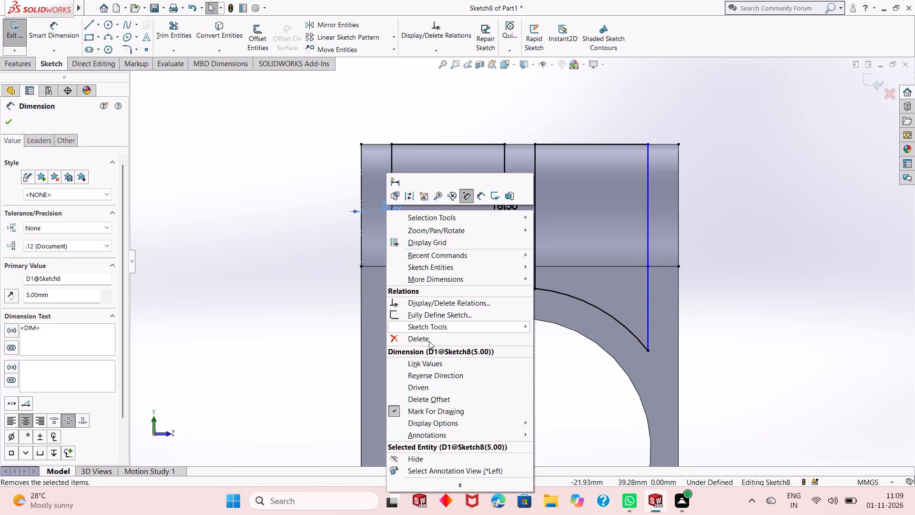
{"action": "left_click", "coordinate": [429, 342]}
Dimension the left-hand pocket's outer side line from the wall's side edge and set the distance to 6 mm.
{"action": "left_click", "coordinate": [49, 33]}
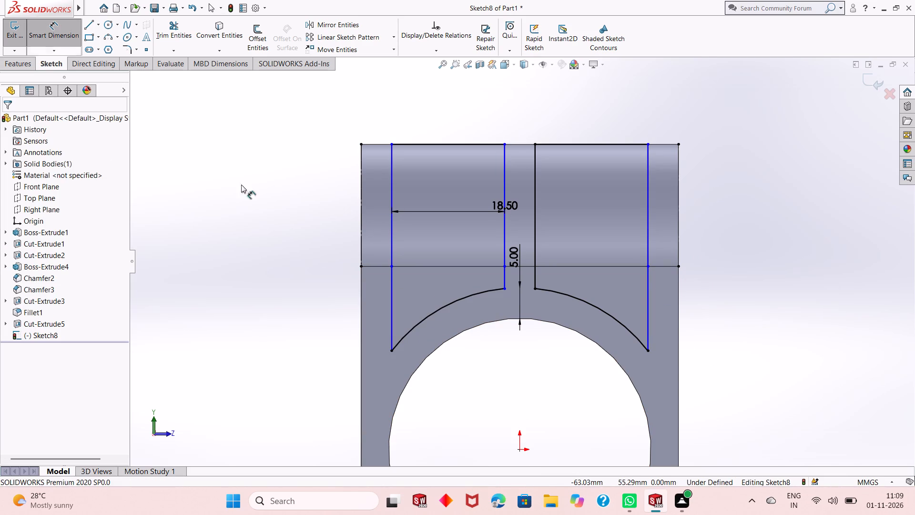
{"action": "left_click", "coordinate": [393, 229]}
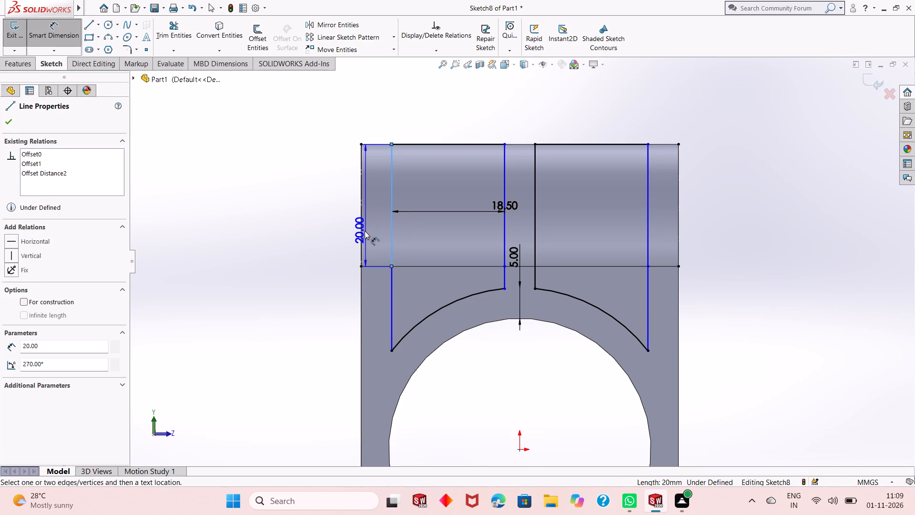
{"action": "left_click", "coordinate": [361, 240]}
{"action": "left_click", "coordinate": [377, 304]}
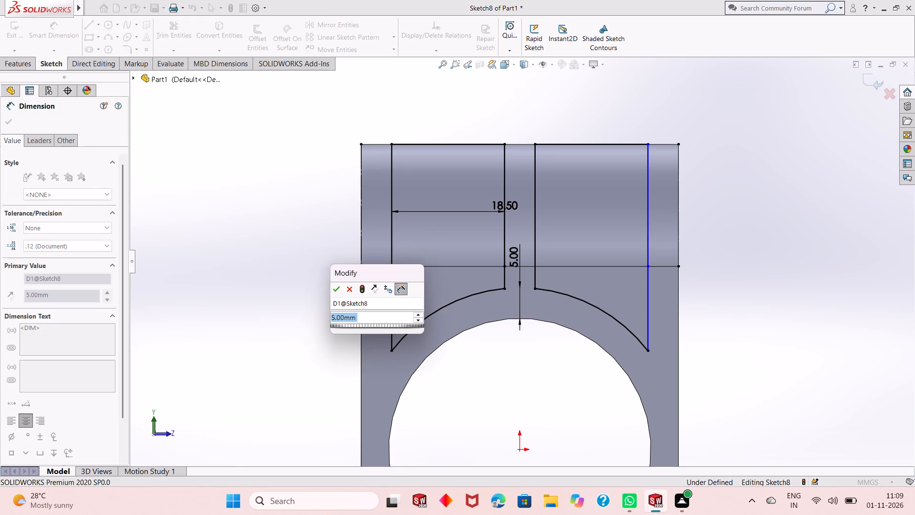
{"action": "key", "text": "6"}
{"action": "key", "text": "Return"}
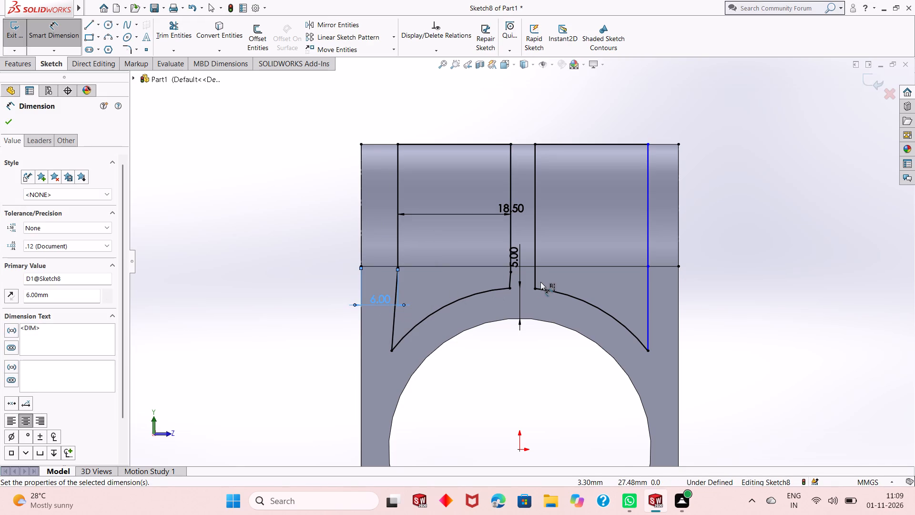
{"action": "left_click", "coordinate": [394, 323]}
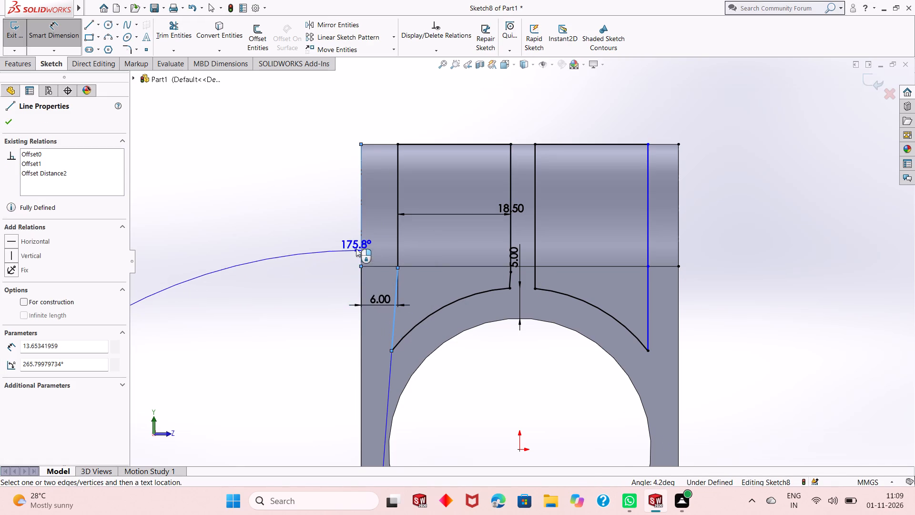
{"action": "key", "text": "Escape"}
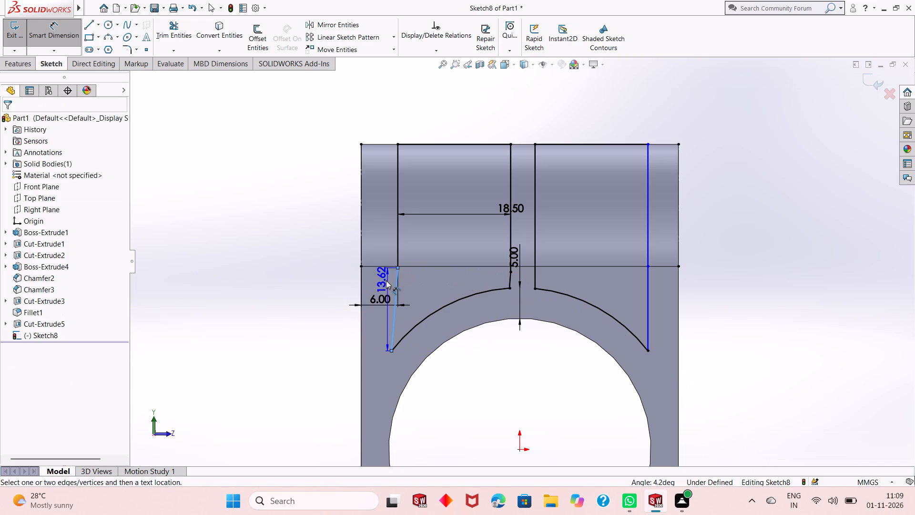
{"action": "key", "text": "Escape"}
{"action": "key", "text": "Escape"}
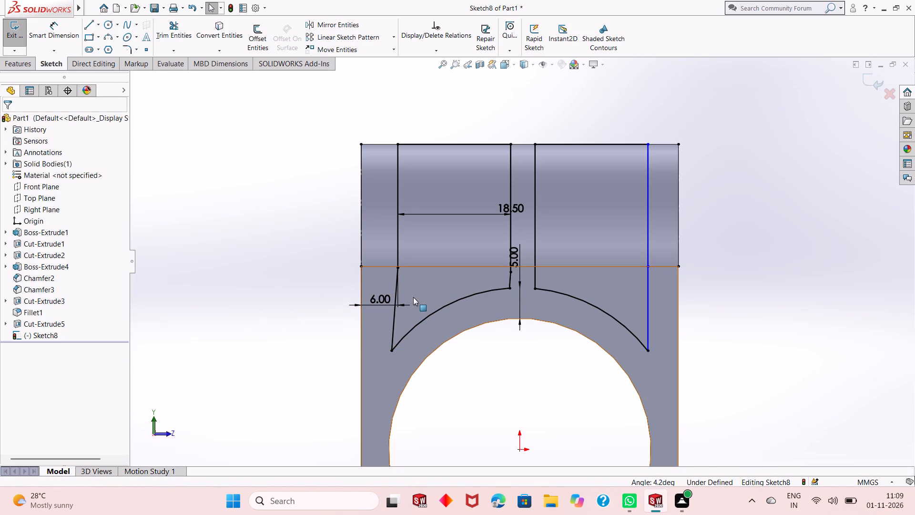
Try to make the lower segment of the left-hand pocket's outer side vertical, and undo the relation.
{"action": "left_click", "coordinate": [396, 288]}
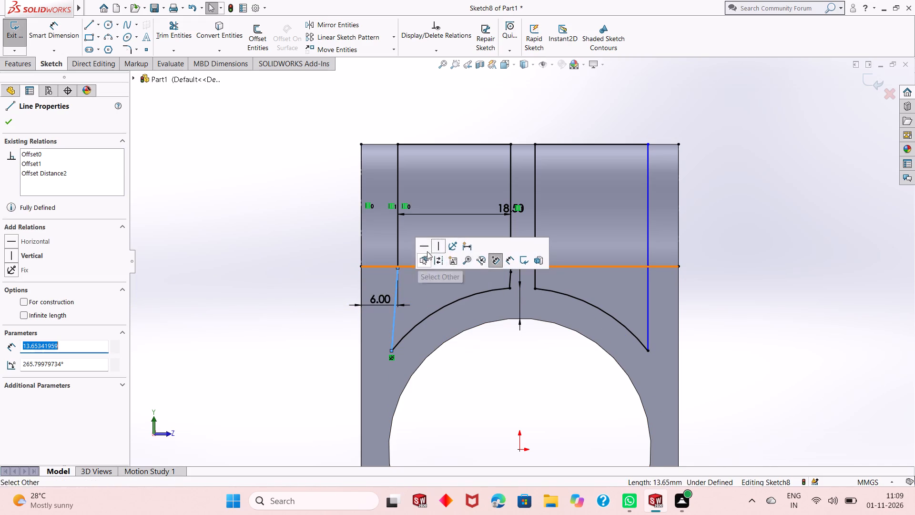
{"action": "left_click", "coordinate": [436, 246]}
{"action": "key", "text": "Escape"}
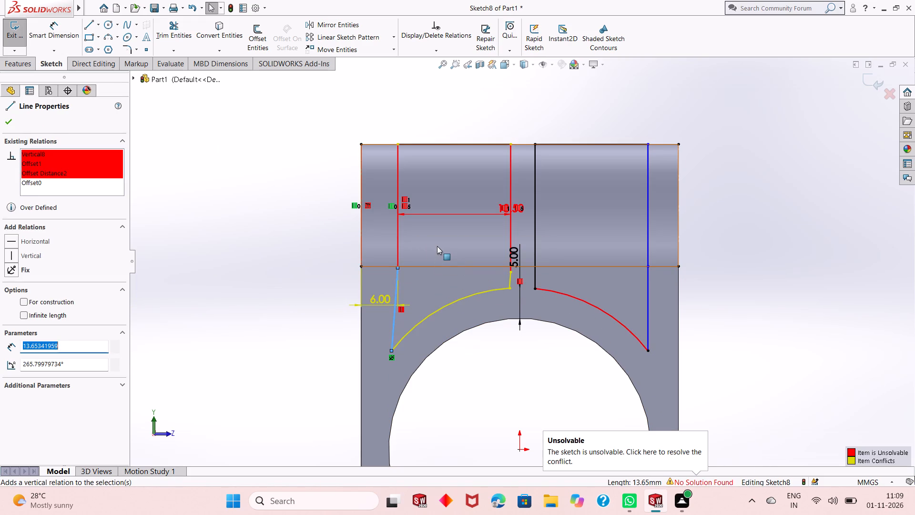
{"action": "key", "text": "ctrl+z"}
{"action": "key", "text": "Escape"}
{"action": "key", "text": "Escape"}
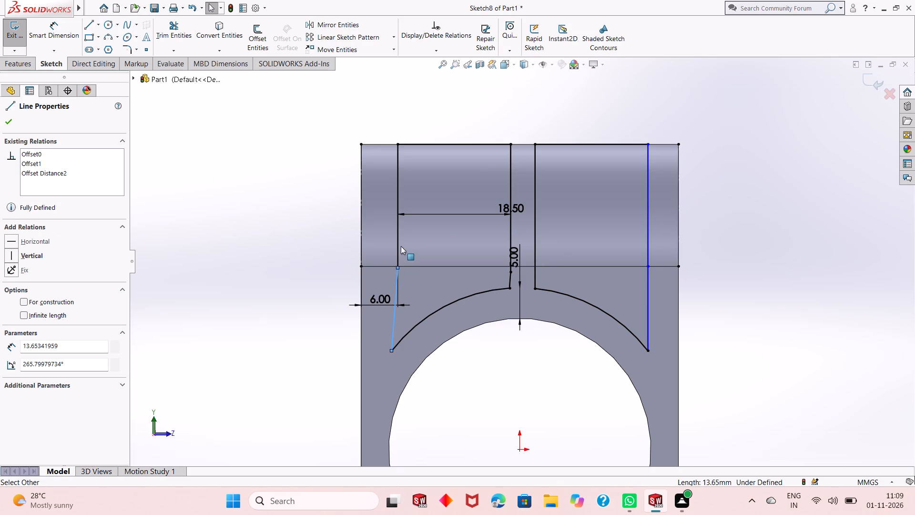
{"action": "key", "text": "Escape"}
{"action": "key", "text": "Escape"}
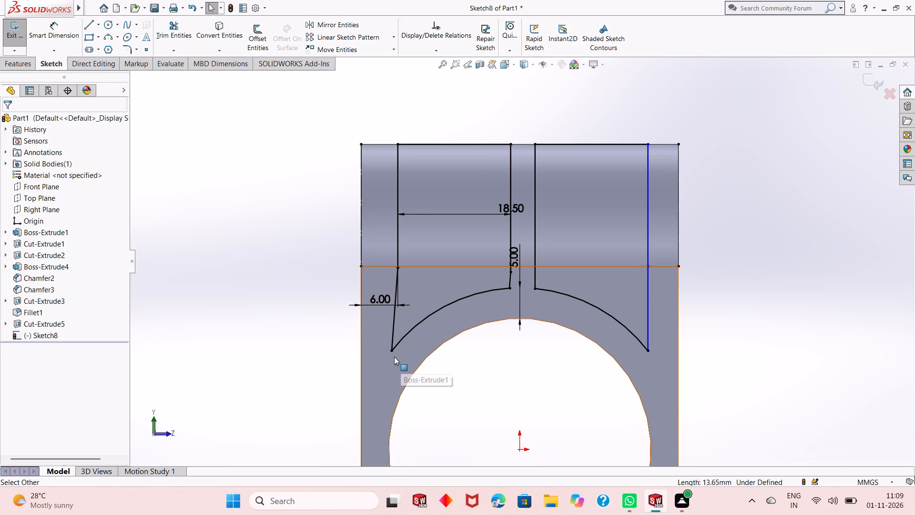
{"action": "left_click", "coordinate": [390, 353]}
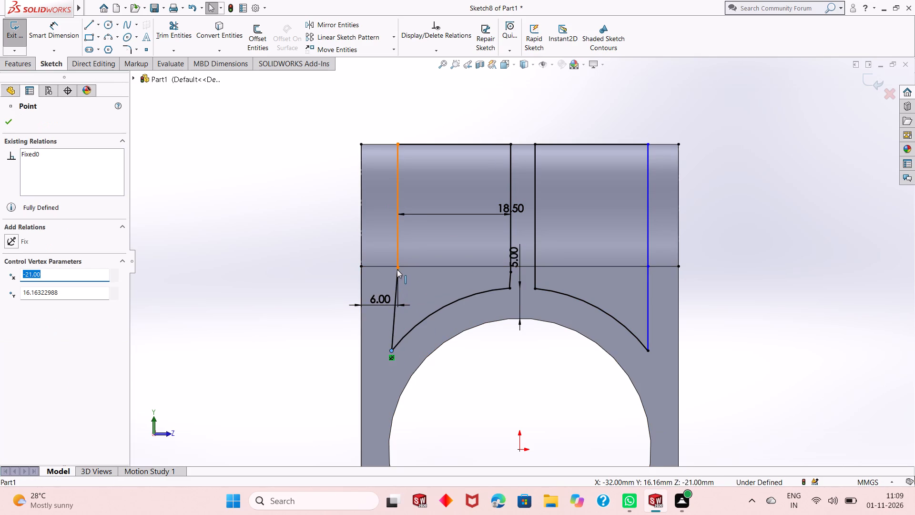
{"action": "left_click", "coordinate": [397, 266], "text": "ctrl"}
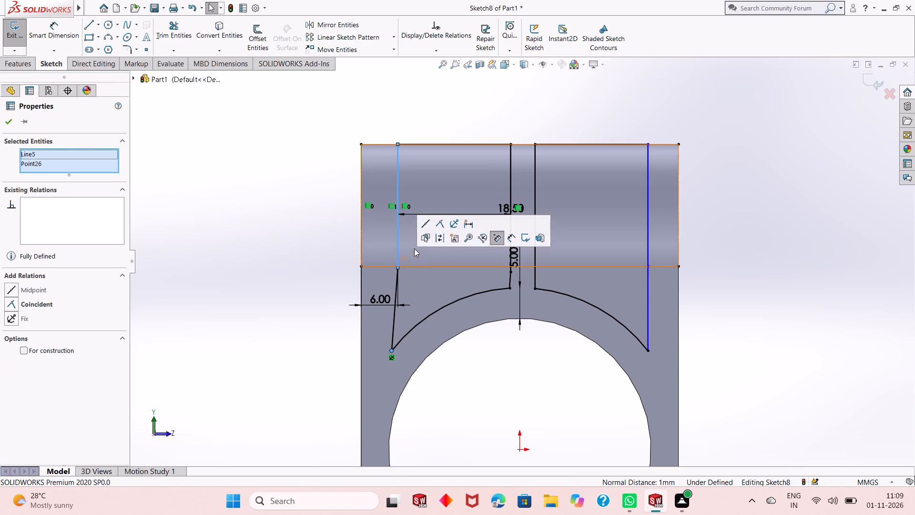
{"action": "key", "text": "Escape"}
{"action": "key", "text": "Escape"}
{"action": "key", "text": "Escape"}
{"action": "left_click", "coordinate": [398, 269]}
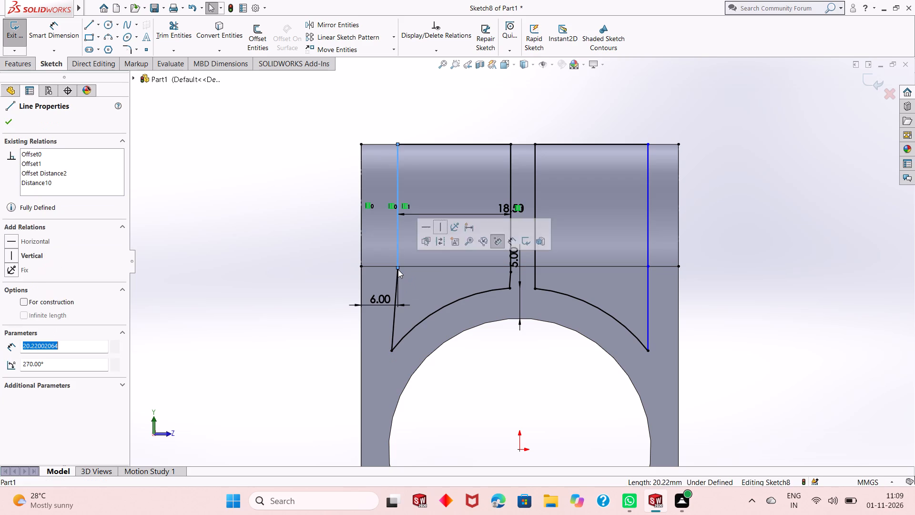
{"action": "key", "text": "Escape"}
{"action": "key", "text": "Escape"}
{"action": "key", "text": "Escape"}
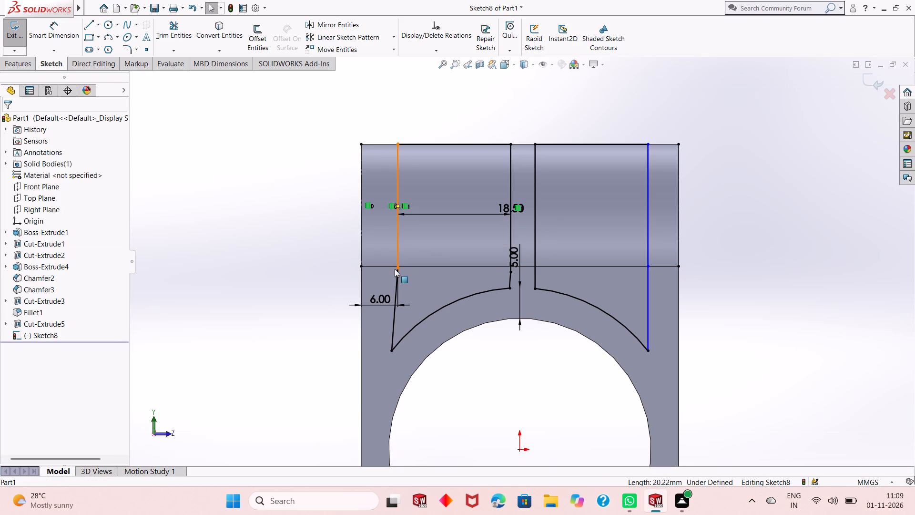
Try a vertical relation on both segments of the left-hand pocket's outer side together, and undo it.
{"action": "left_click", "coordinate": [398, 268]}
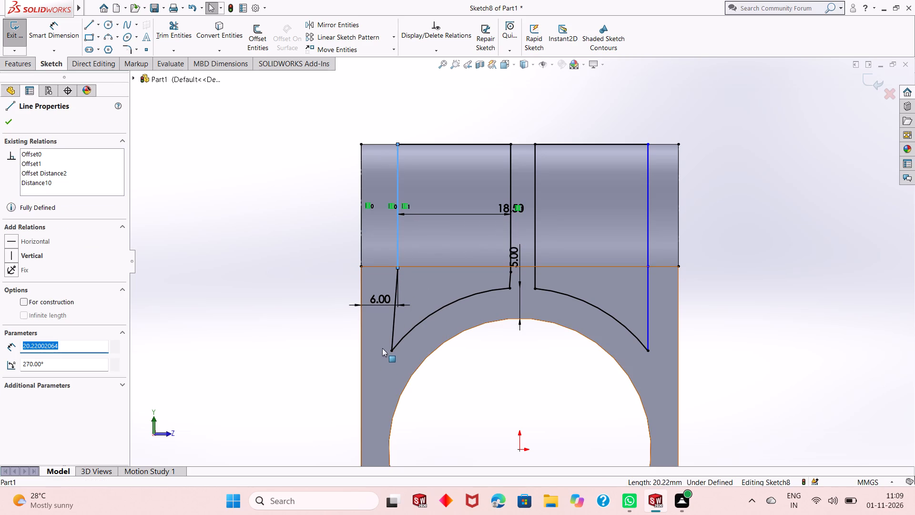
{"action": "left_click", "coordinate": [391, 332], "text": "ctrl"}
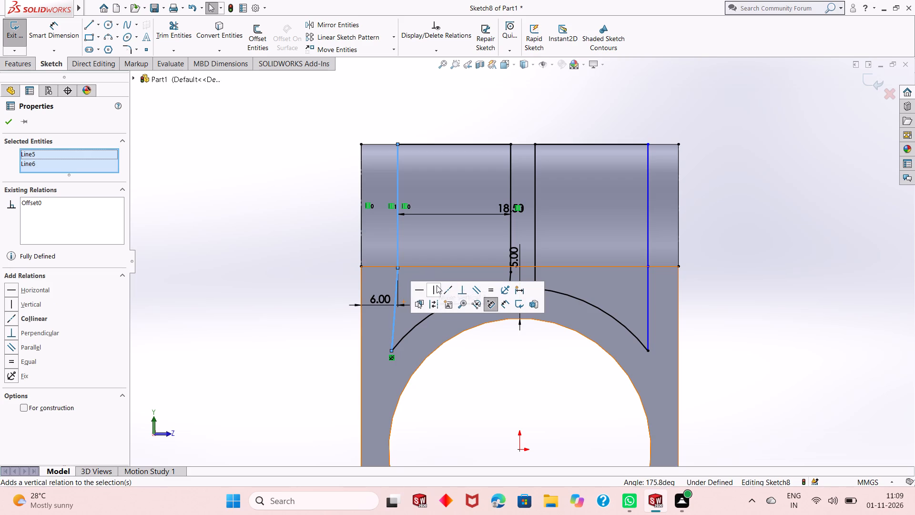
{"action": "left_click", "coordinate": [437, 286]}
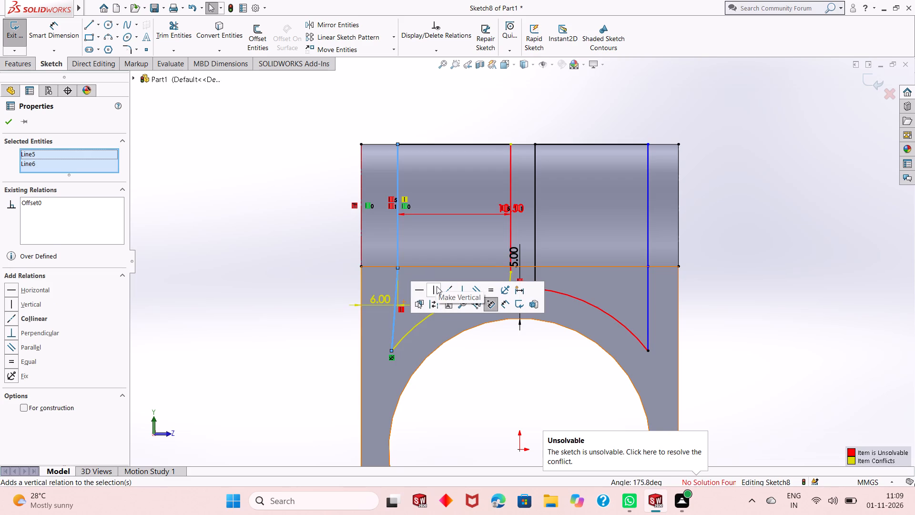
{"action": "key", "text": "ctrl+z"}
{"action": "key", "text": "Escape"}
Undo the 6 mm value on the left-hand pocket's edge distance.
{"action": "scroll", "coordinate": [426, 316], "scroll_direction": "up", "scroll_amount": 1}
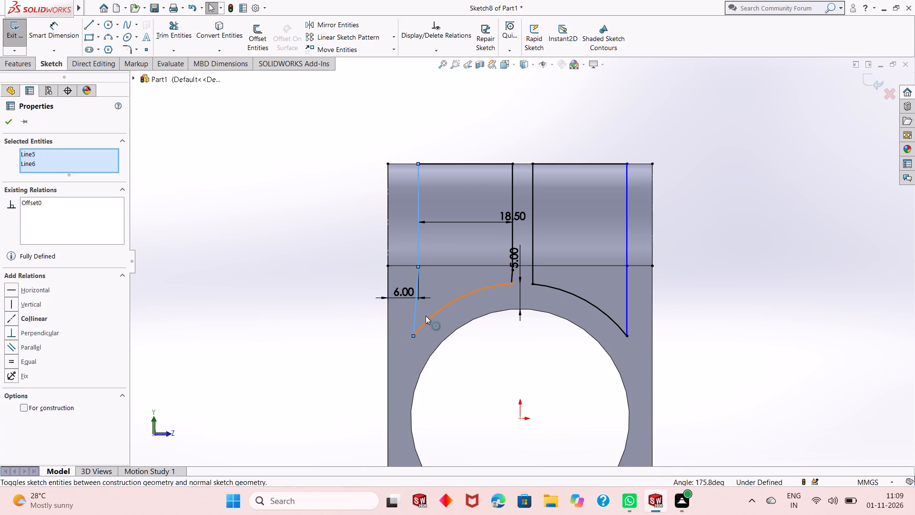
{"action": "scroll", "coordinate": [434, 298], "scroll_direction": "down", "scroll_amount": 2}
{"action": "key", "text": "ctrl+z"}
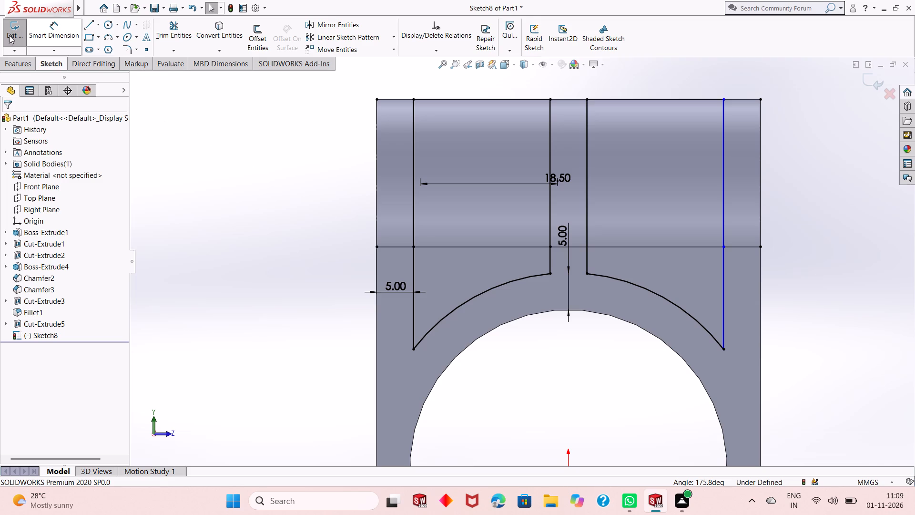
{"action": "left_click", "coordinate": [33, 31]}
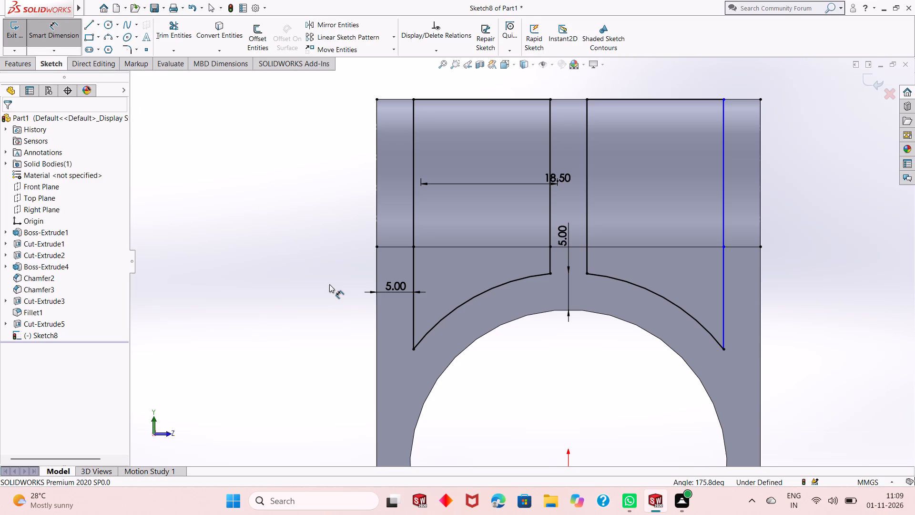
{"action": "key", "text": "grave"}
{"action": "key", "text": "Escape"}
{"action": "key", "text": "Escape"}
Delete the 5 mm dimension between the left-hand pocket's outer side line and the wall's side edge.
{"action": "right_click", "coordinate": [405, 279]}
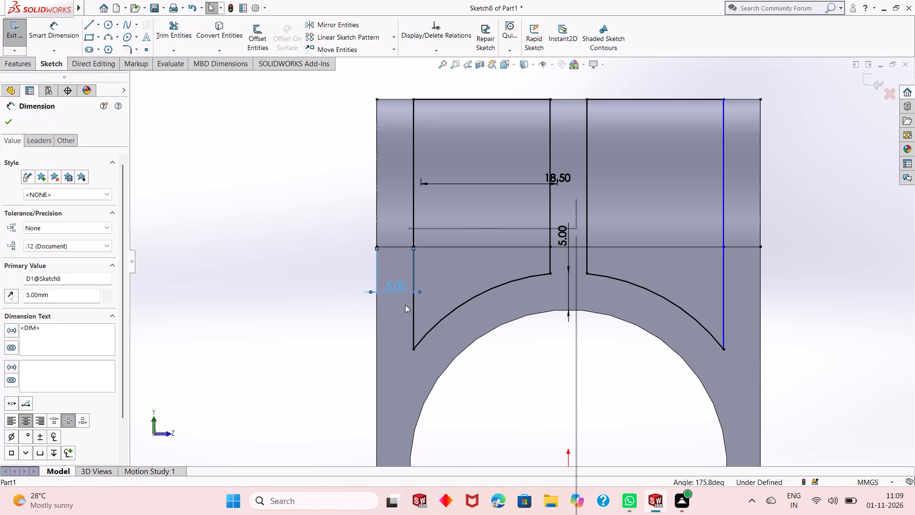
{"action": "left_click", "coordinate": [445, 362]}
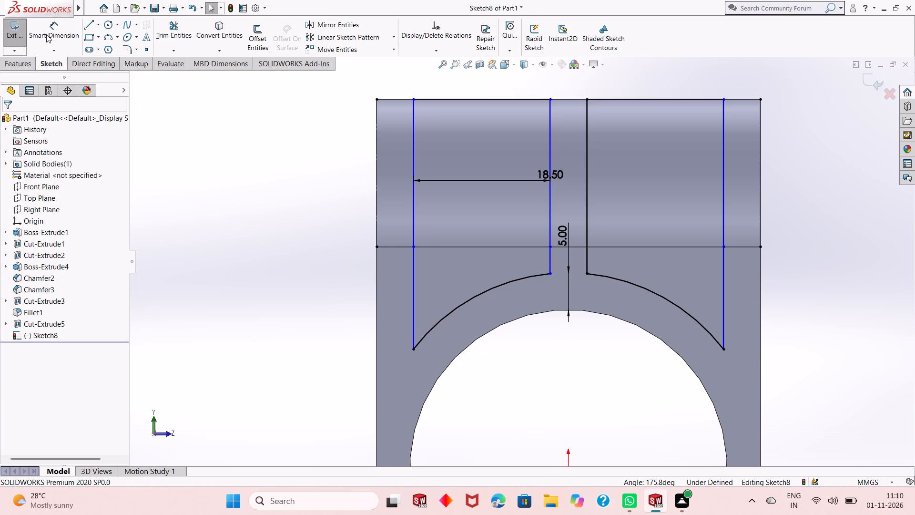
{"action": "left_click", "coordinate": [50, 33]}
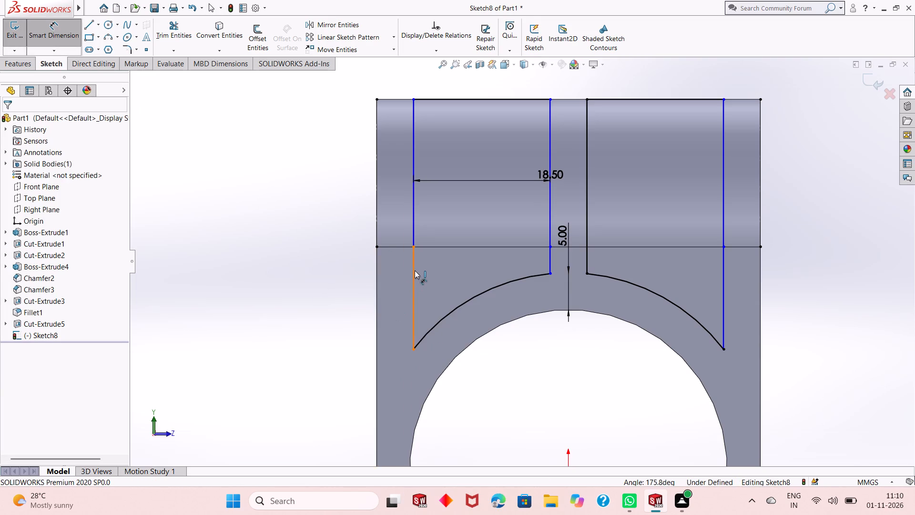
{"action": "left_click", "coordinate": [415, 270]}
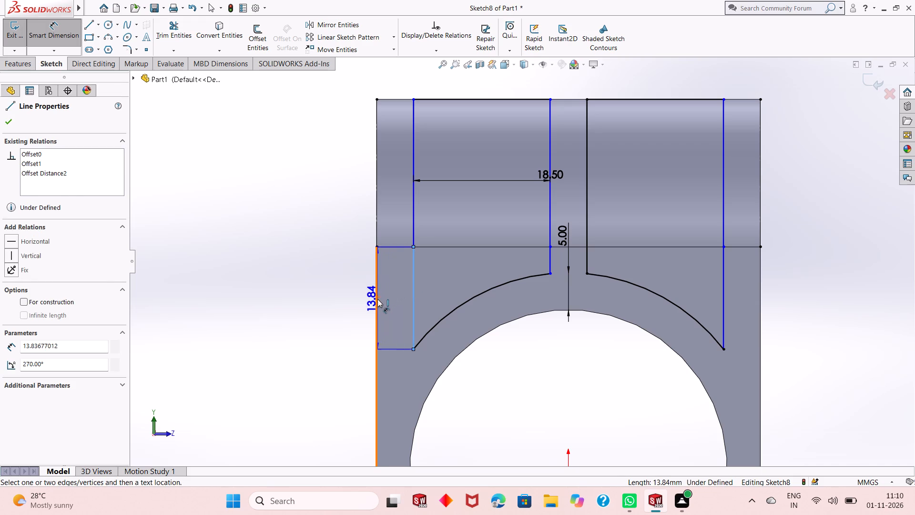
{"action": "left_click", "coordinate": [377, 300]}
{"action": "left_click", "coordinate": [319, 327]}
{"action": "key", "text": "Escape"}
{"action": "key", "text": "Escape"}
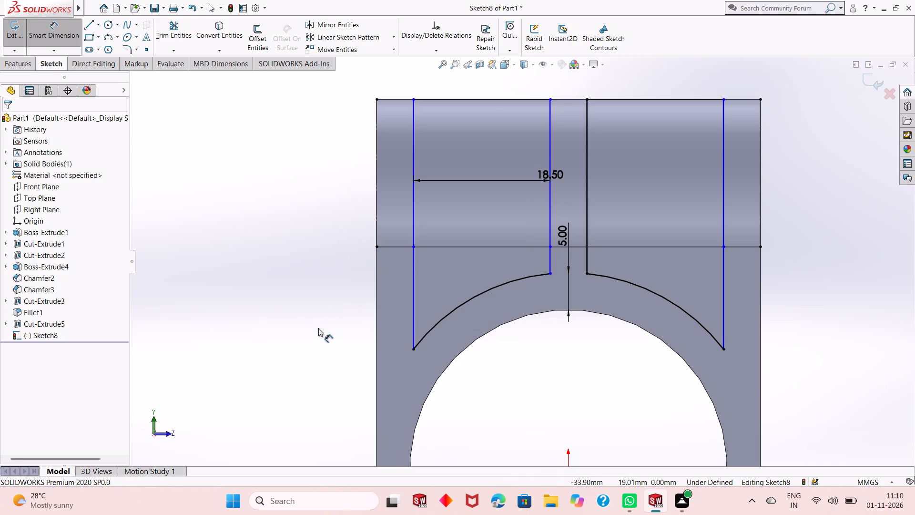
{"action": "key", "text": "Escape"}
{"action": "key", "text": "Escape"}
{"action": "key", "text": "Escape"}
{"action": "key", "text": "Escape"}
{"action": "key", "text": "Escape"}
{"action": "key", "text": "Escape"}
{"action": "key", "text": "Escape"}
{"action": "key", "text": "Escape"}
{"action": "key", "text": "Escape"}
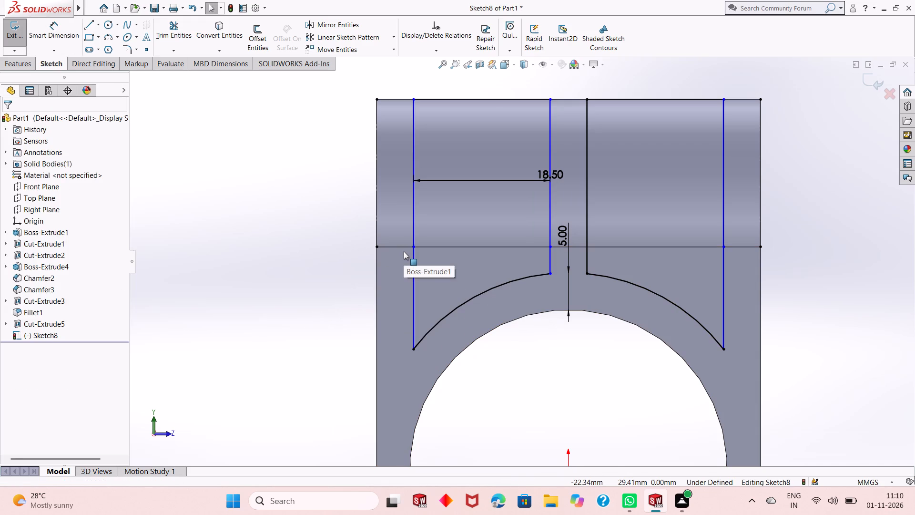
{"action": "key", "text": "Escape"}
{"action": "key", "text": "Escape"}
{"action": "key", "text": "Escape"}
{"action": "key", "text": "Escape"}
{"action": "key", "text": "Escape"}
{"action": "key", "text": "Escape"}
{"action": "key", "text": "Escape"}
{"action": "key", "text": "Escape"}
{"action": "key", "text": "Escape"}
Offset both segments of the left-hand pocket's outer side line 1 mm inward, towards the pocket's interior.
{"action": "left_click", "coordinate": [254, 31]}
{"action": "left_click", "coordinate": [414, 192]}
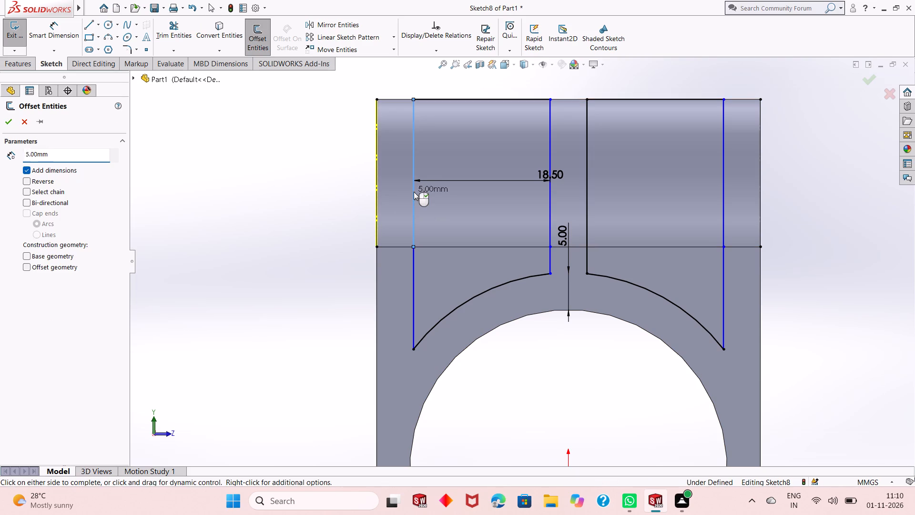
{"action": "left_click", "coordinate": [416, 272]}
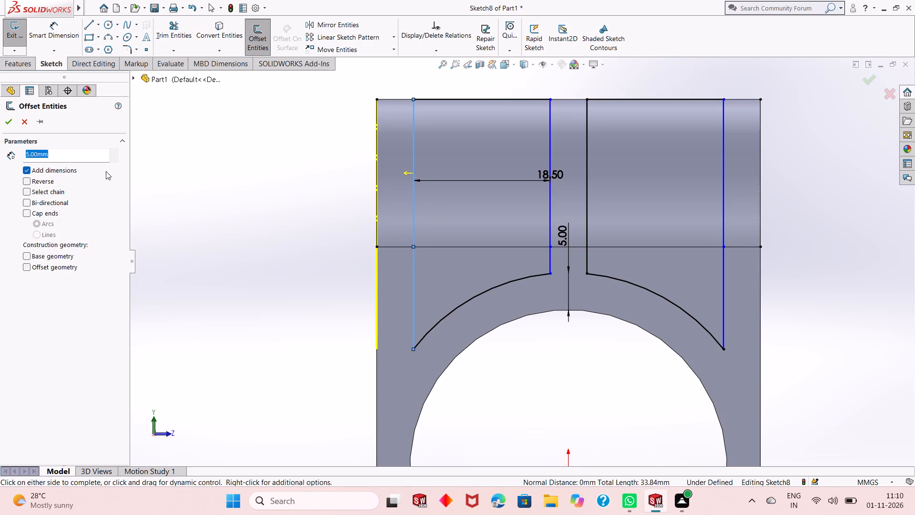
{"action": "key", "text": "1"}
{"action": "key", "text": "Return"}
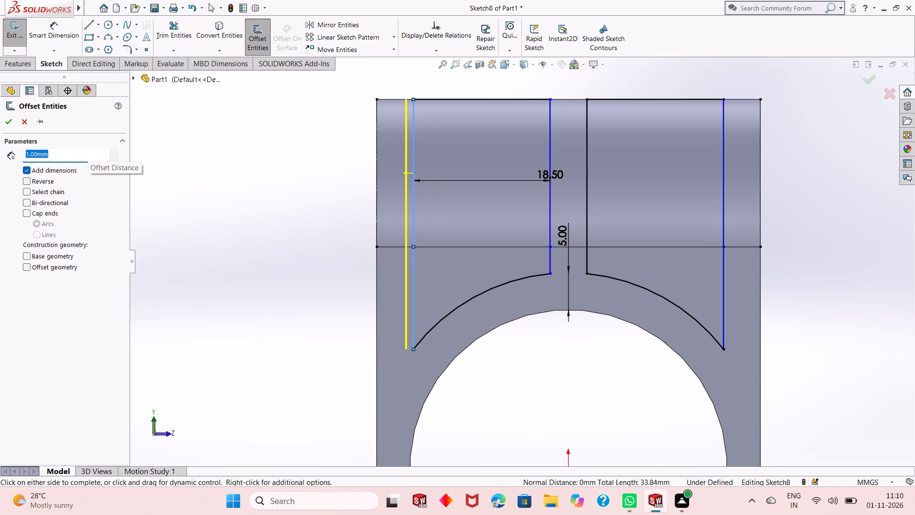
{"action": "left_click", "coordinate": [40, 184]}
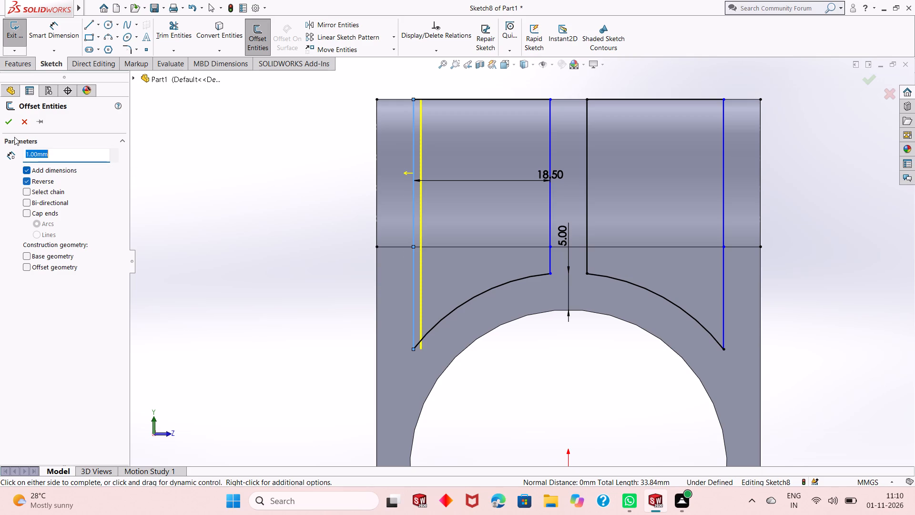
{"action": "left_click", "coordinate": [12, 117]}
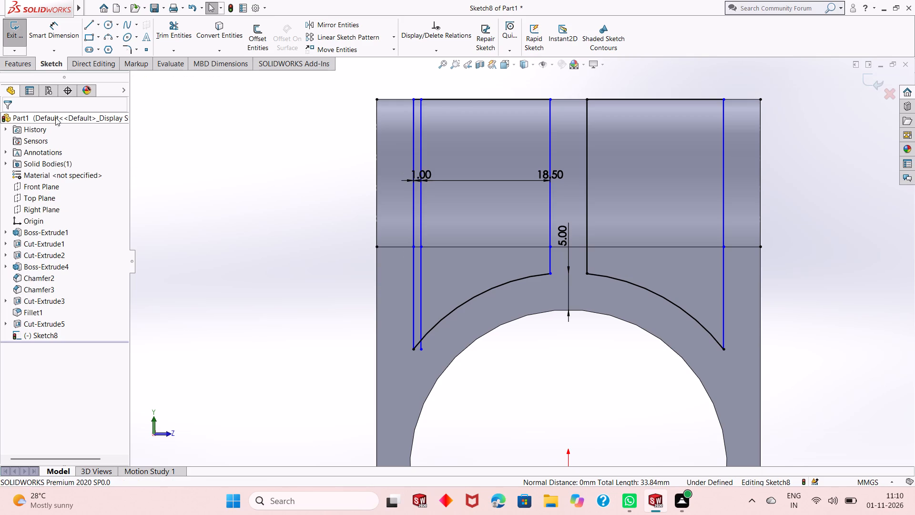
Offset both segments of the right-hand pocket's outer side line 1 mm inward, towards the pocket's interior.
{"action": "left_click", "coordinate": [254, 31]}
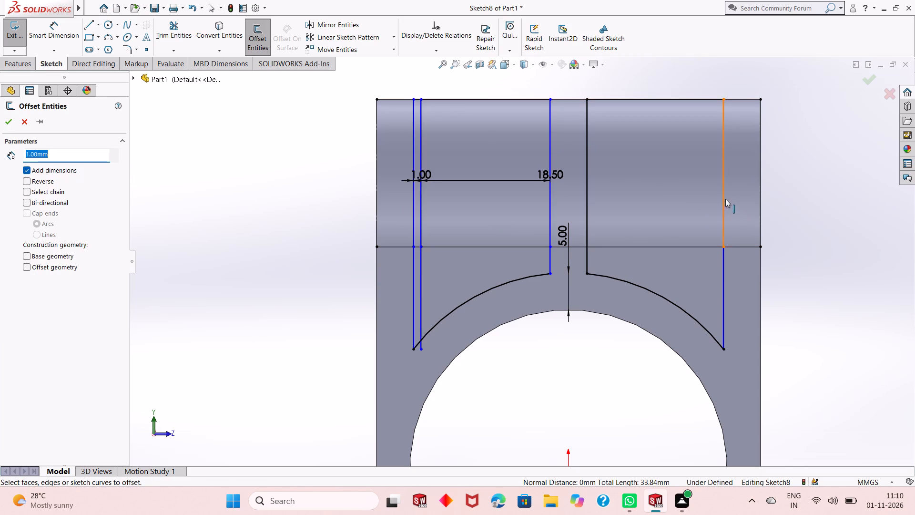
{"action": "left_click", "coordinate": [724, 198]}
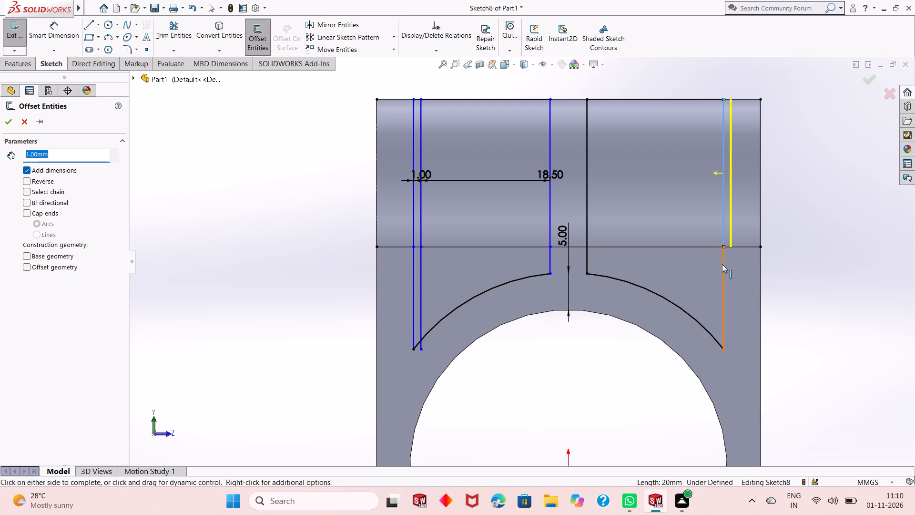
{"action": "left_click", "coordinate": [723, 263]}
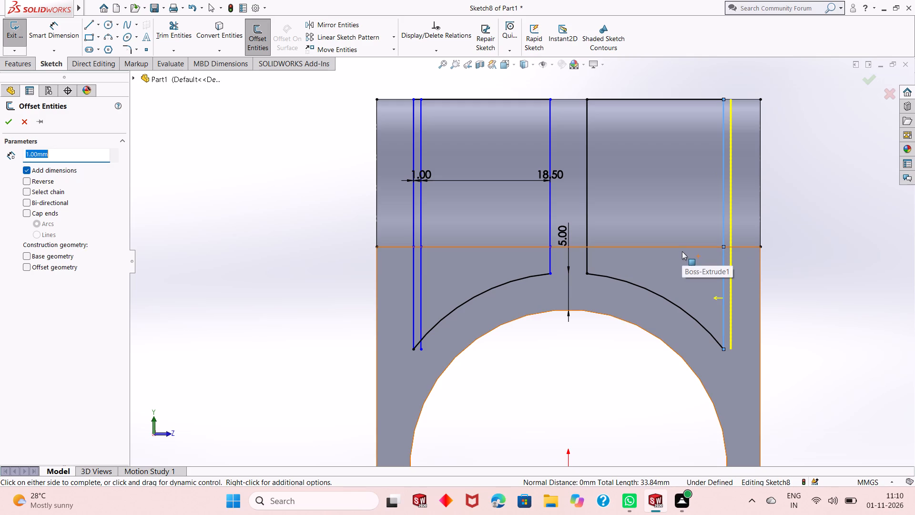
{"action": "left_click", "coordinate": [29, 182]}
{"action": "left_click", "coordinate": [5, 126]}
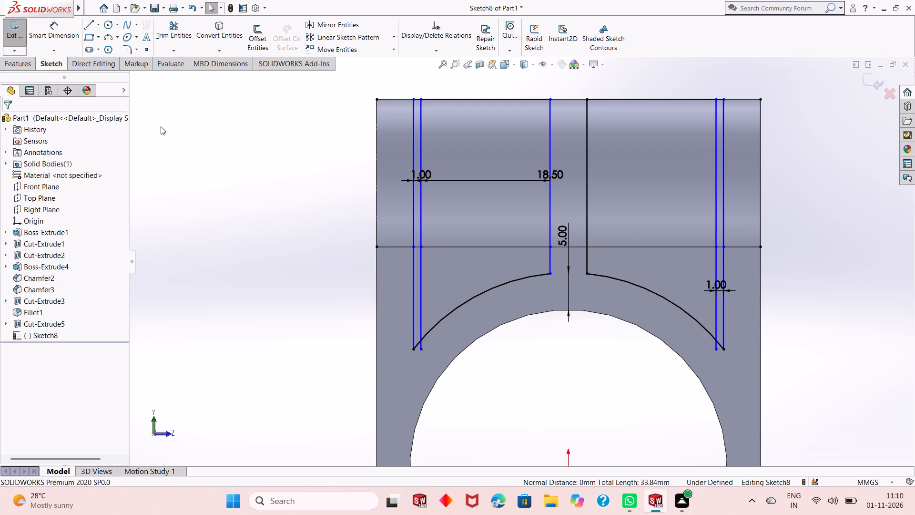
Trim away the left-hand pocket's original outer side line and the line and arc ends projecting past the 1 mm offset line.
{"action": "left_click", "coordinate": [169, 39]}
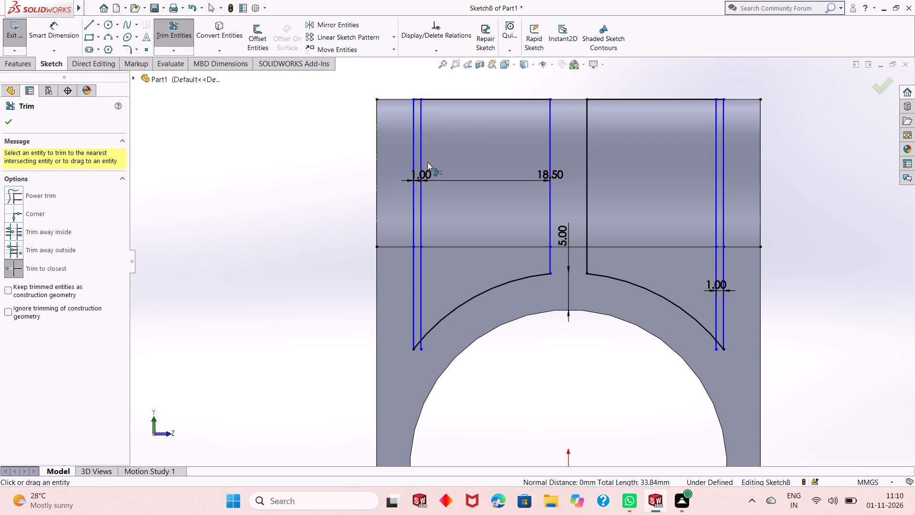
{"action": "left_click", "coordinate": [422, 353]}
{"action": "left_click", "coordinate": [424, 348]}
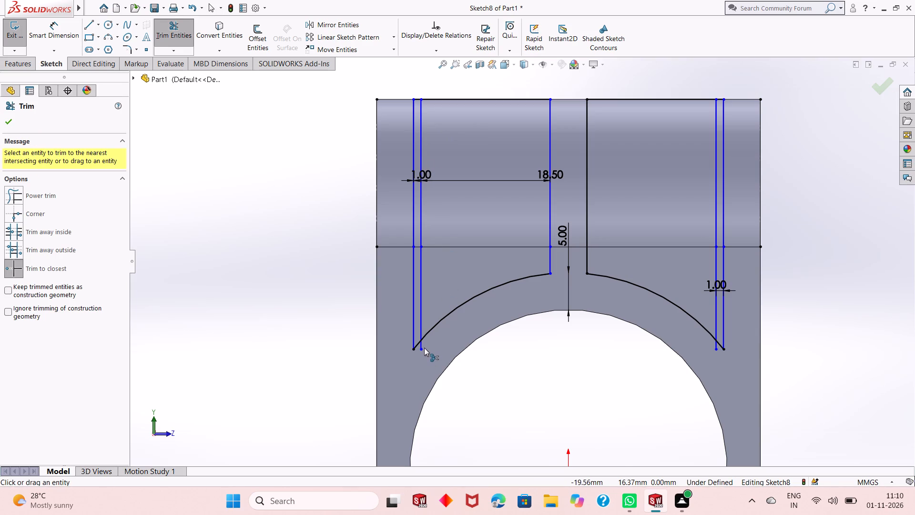
{"action": "left_click", "coordinate": [420, 349]}
{"action": "left_click", "coordinate": [417, 344]}
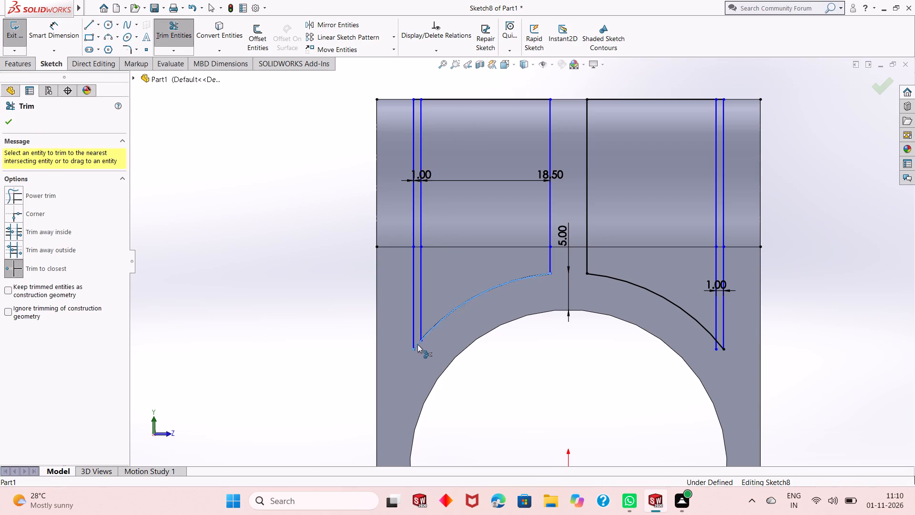
{"action": "left_click", "coordinate": [414, 339]}
{"action": "left_click", "coordinate": [414, 233]}
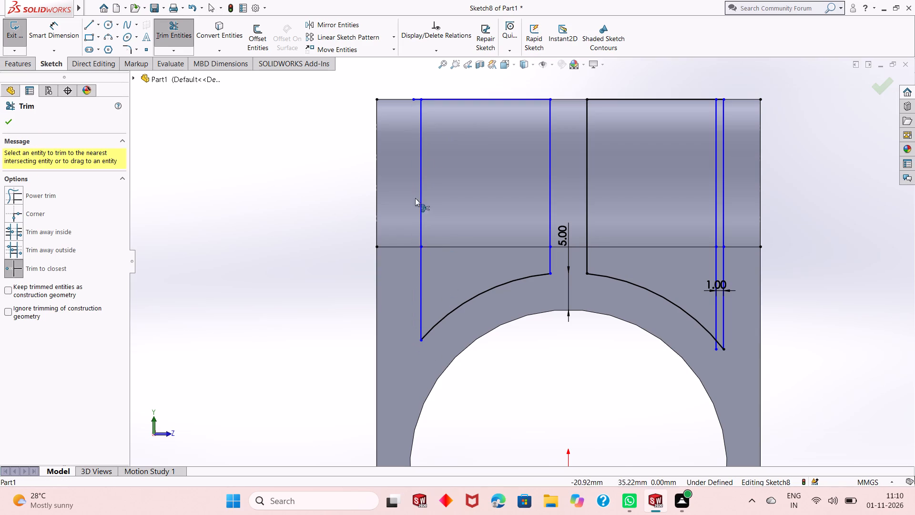
{"action": "left_click", "coordinate": [415, 100]}
Trim away the right-hand pocket's original outer side line and the line and arc ends projecting past the 1 mm offset line.
{"action": "left_click", "coordinate": [725, 107]}
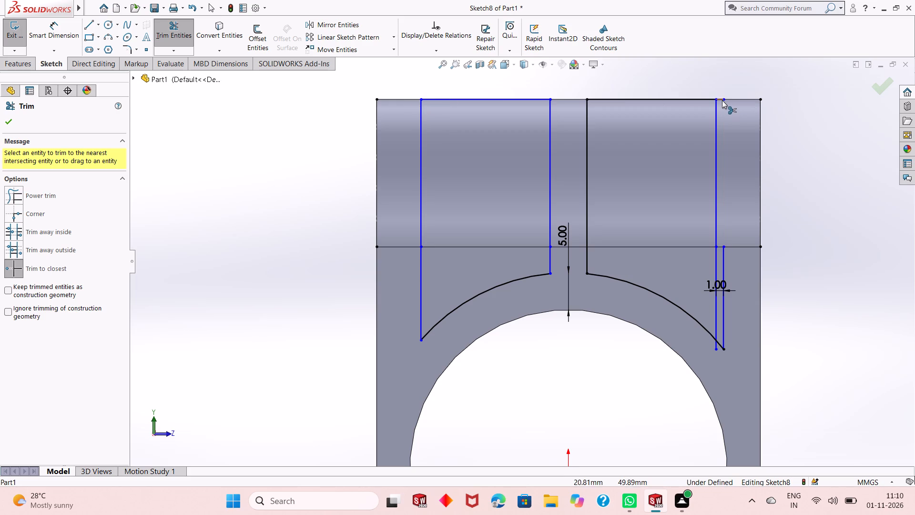
{"action": "left_click", "coordinate": [722, 100]}
{"action": "left_click", "coordinate": [723, 262]}
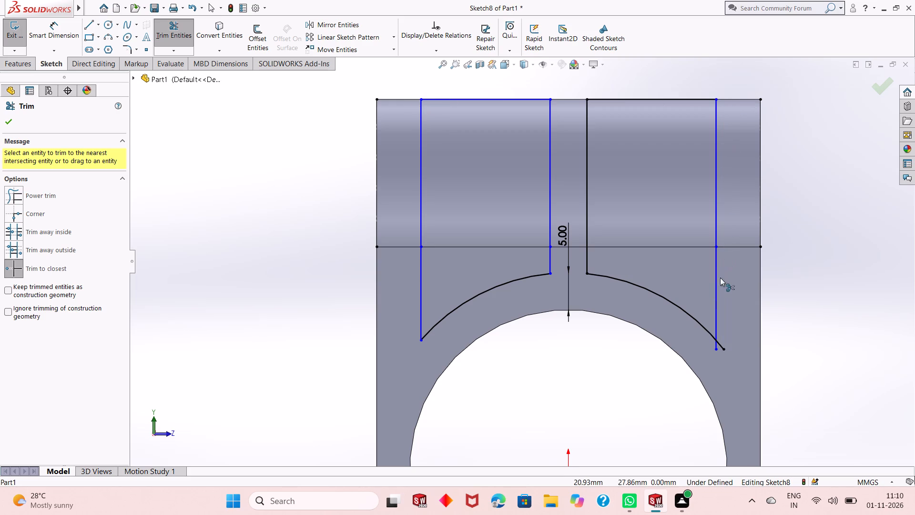
{"action": "left_click", "coordinate": [719, 344]}
{"action": "left_click", "coordinate": [716, 348]}
{"action": "right_click", "coordinate": [805, 166]}
{"action": "left_click", "coordinate": [814, 201]}
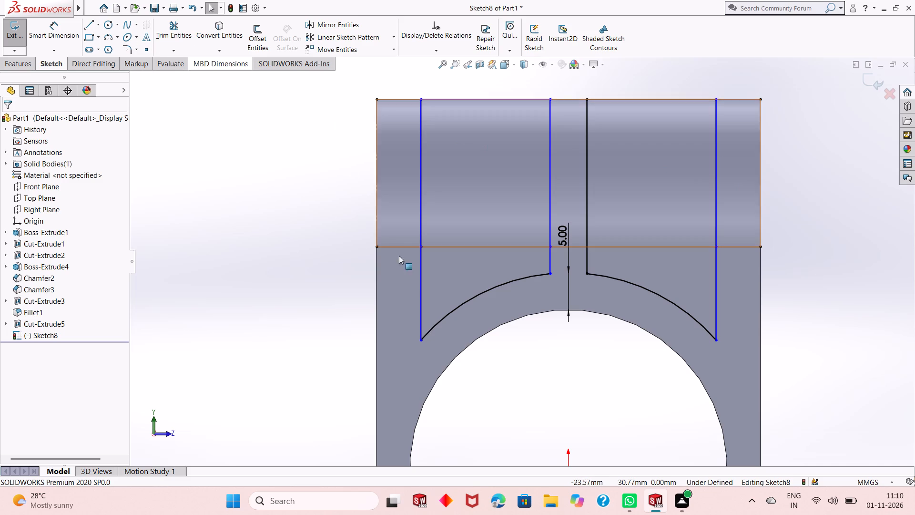
Fix the lower outer corner points of both pockets, where the new side lines meet the arcs.
{"action": "left_click", "coordinate": [422, 338]}
{"action": "left_click", "coordinate": [464, 300]}
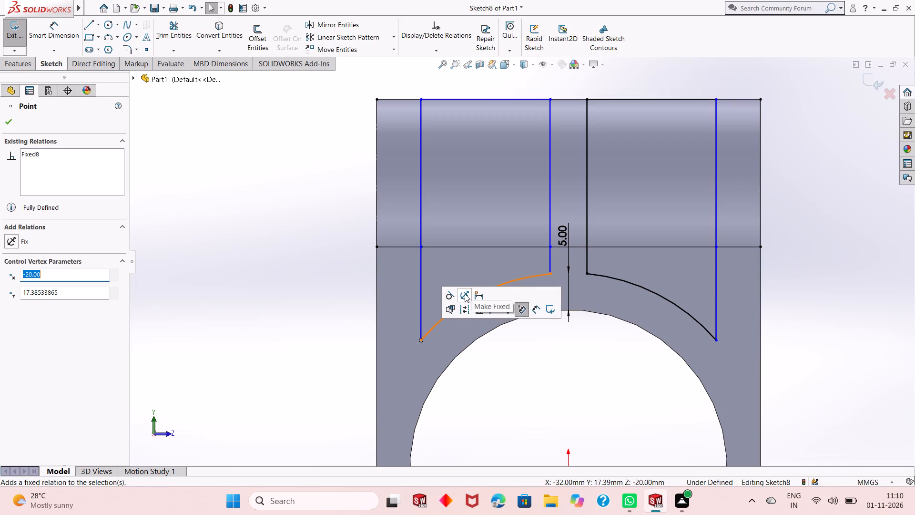
{"action": "left_click", "coordinate": [465, 294]}
{"action": "left_click", "coordinate": [12, 127]}
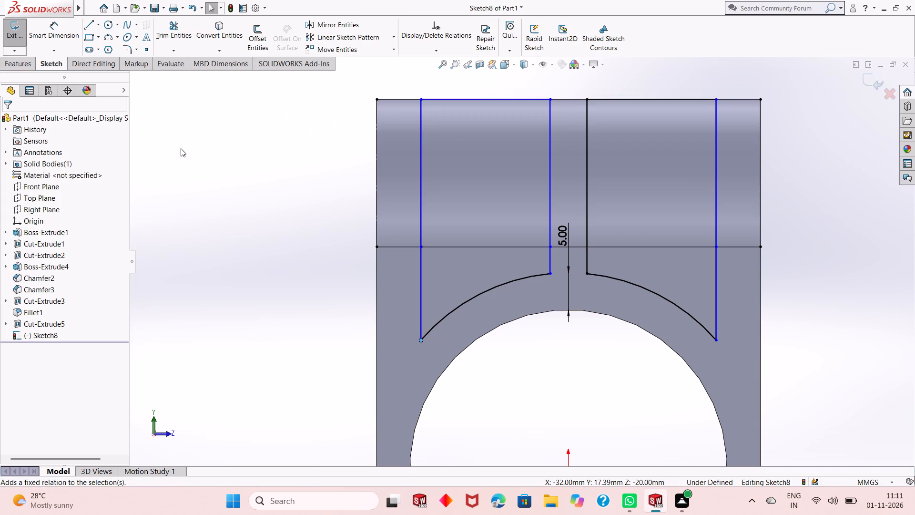
{"action": "left_click", "coordinate": [840, 326]}
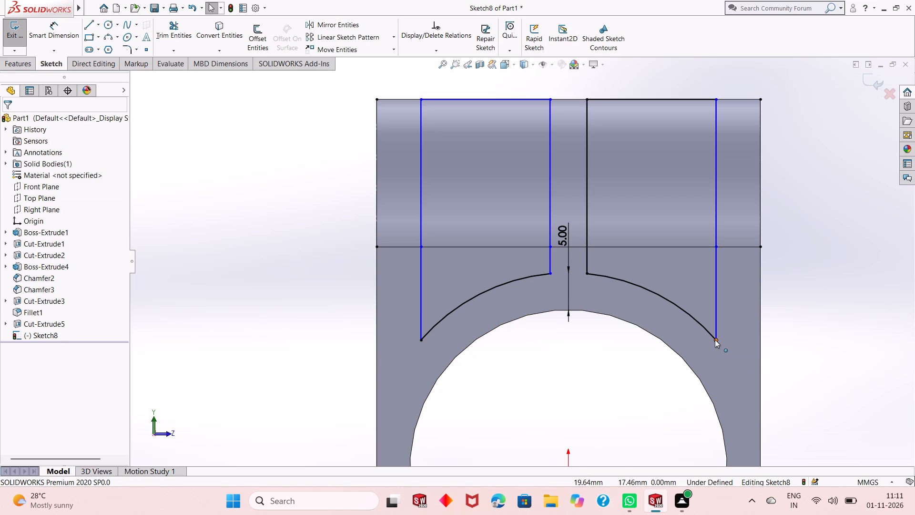
{"action": "left_click", "coordinate": [716, 340]}
{"action": "left_click", "coordinate": [756, 300]}
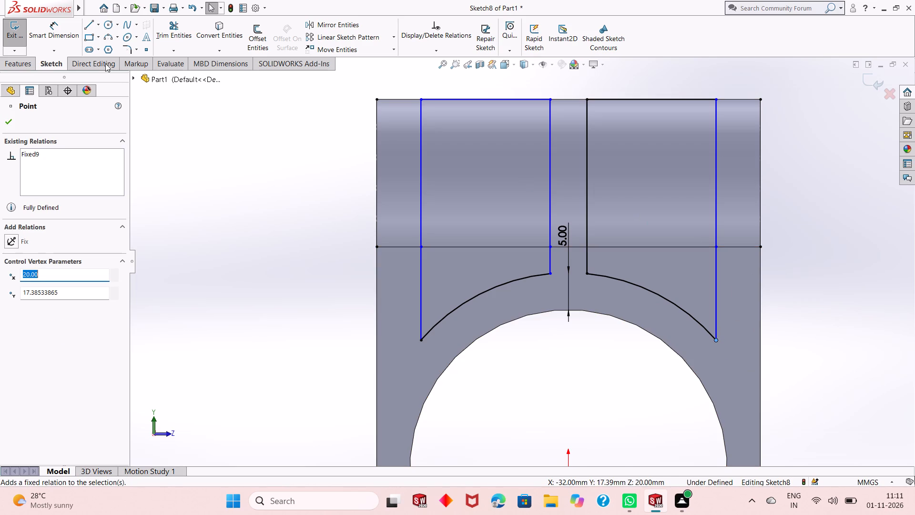
{"action": "left_click", "coordinate": [10, 116]}
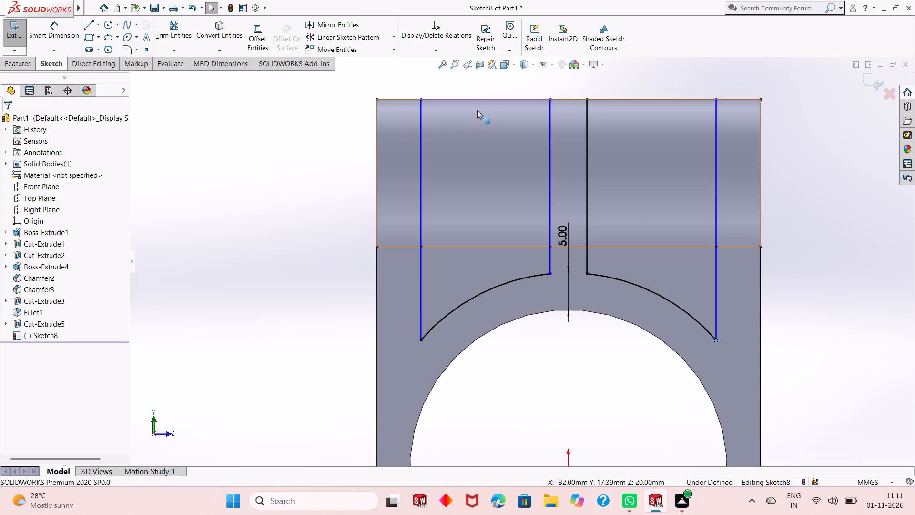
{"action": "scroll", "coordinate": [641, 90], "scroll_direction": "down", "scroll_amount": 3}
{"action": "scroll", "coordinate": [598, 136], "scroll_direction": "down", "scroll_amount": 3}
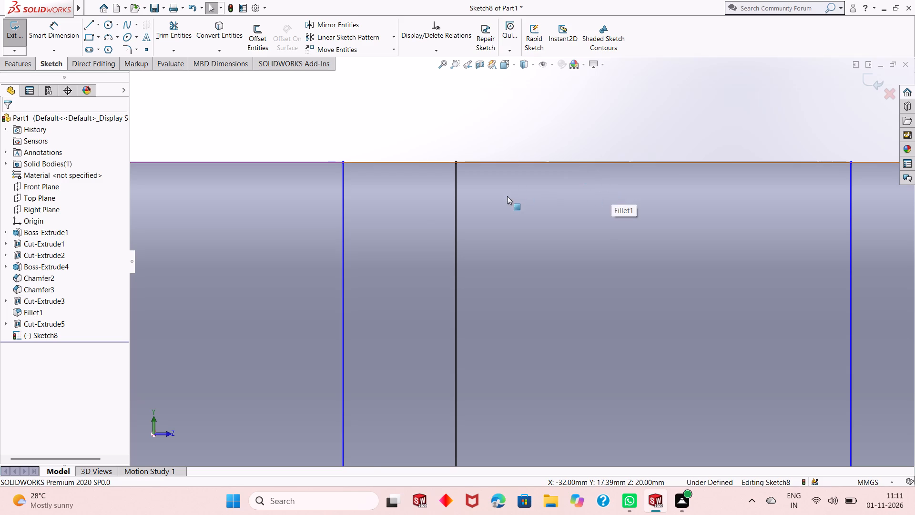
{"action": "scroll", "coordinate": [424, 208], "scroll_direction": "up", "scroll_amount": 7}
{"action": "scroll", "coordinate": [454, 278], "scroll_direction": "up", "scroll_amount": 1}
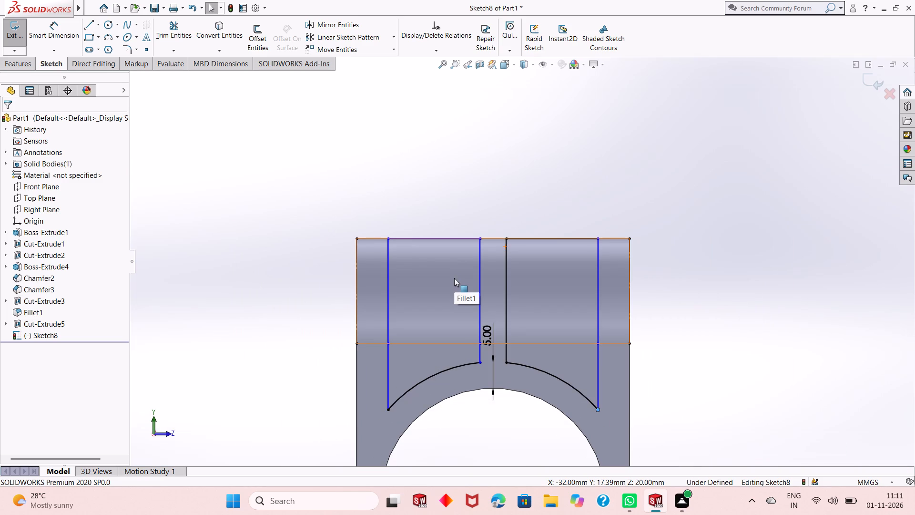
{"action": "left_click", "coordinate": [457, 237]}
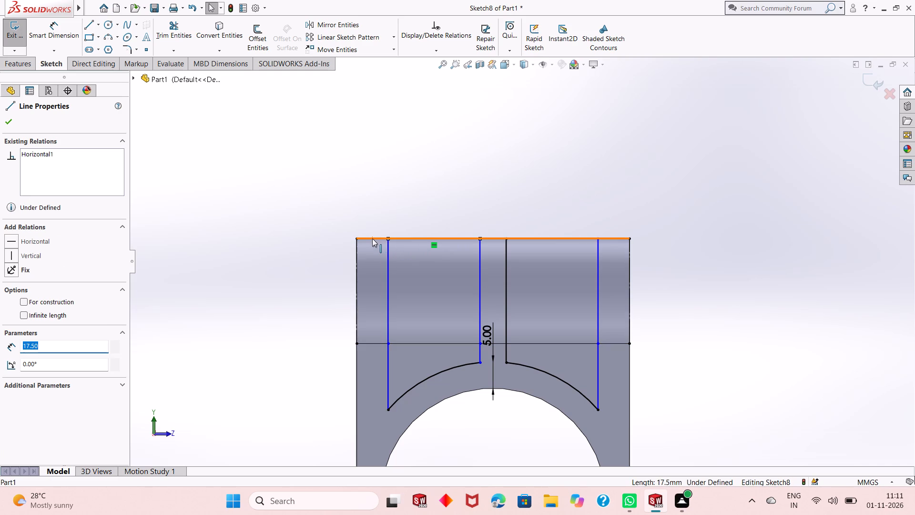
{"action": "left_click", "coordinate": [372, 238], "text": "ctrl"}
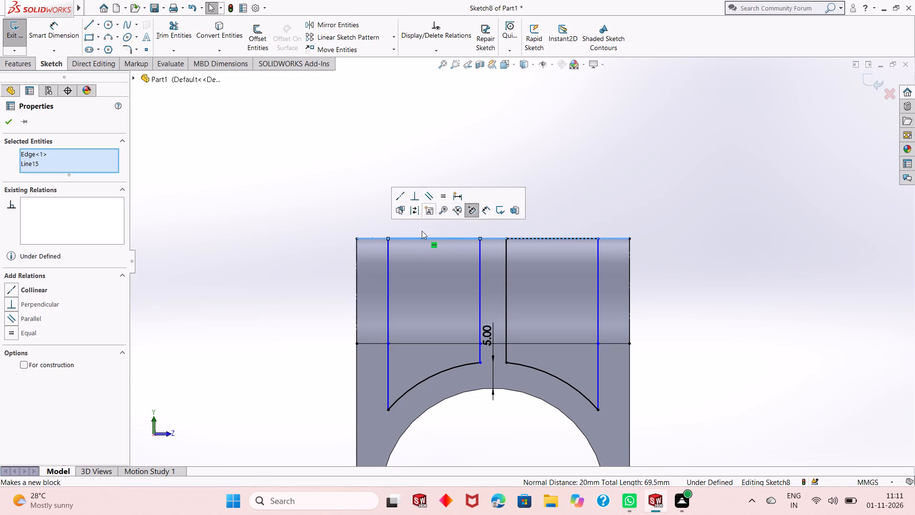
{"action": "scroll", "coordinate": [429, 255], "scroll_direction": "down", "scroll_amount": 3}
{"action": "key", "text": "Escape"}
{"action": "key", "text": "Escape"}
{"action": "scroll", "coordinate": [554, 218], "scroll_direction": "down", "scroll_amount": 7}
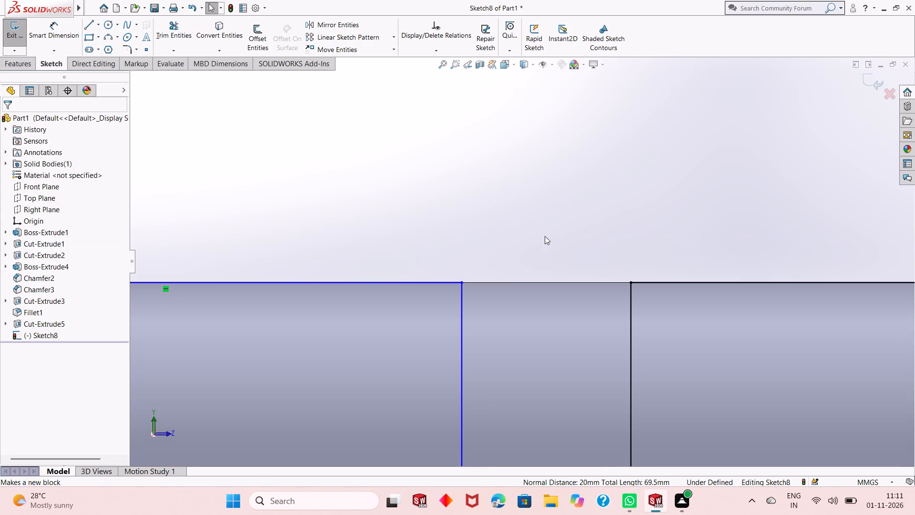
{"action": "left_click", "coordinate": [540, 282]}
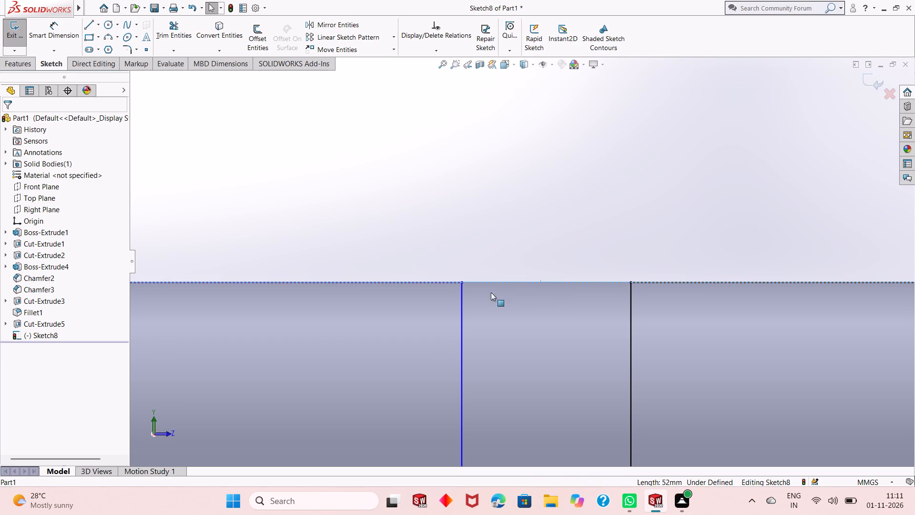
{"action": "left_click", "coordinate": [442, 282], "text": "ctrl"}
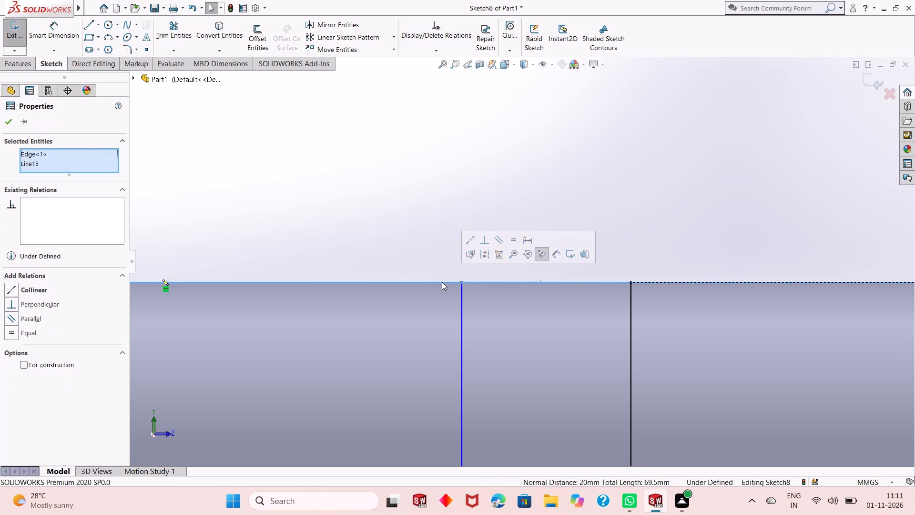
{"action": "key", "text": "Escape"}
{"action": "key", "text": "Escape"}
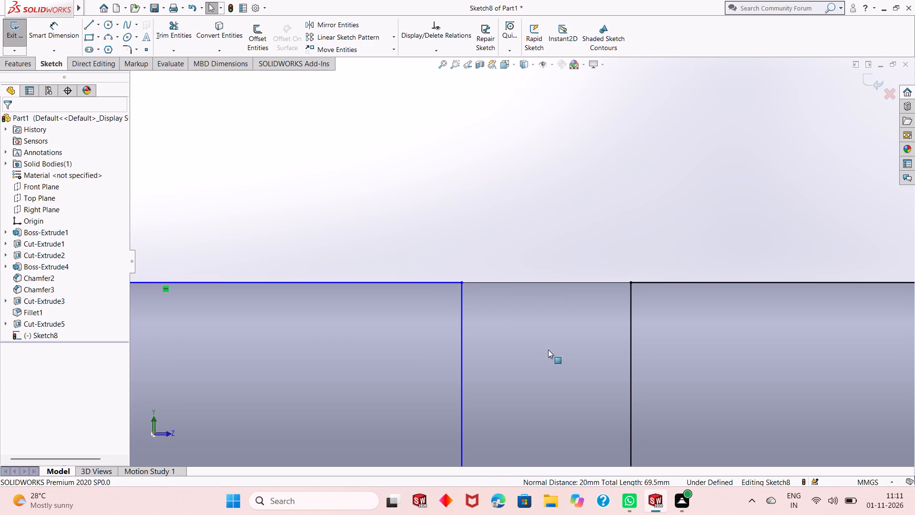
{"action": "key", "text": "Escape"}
Apply an equal relation between the top lines of the left-hand and right-hand pockets.
{"action": "scroll", "coordinate": [537, 310], "scroll_direction": "up", "scroll_amount": 8}
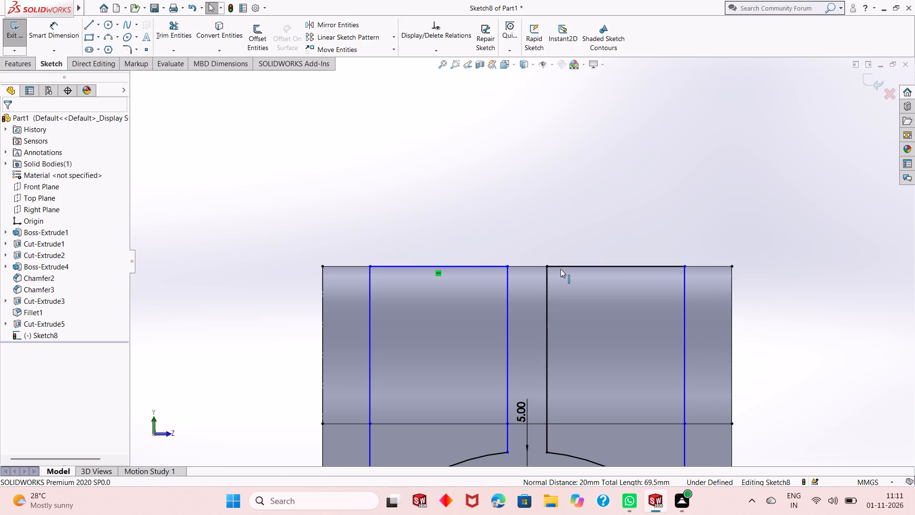
{"action": "left_click", "coordinate": [563, 269]}
{"action": "left_click", "coordinate": [488, 268], "text": "ctrl"}
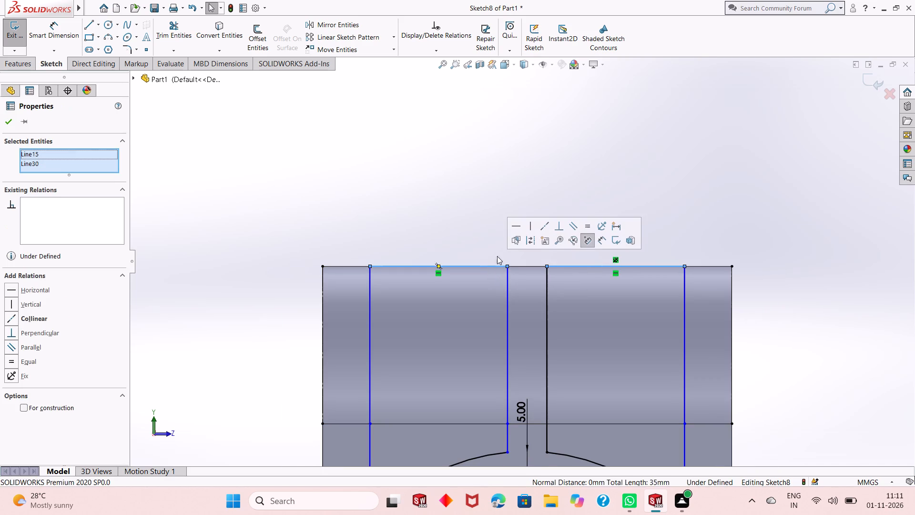
{"action": "left_click", "coordinate": [586, 233]}
{"action": "left_click", "coordinate": [488, 208]}
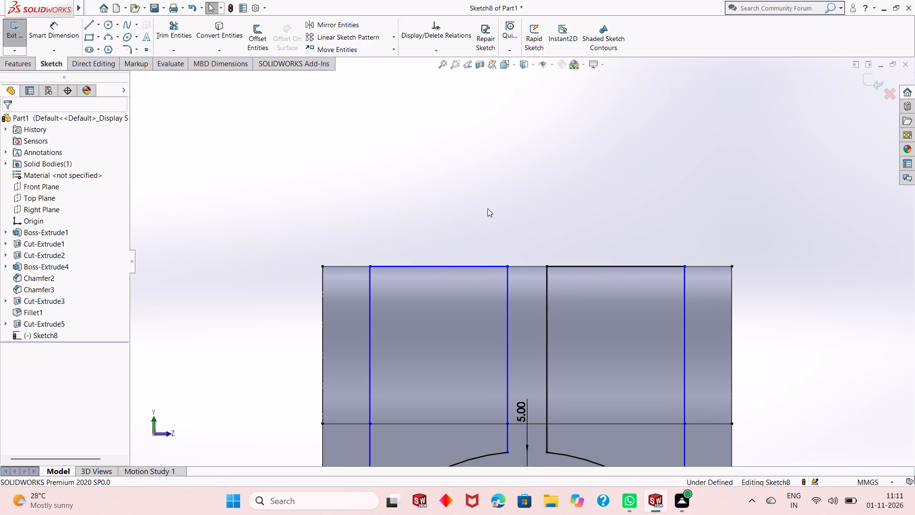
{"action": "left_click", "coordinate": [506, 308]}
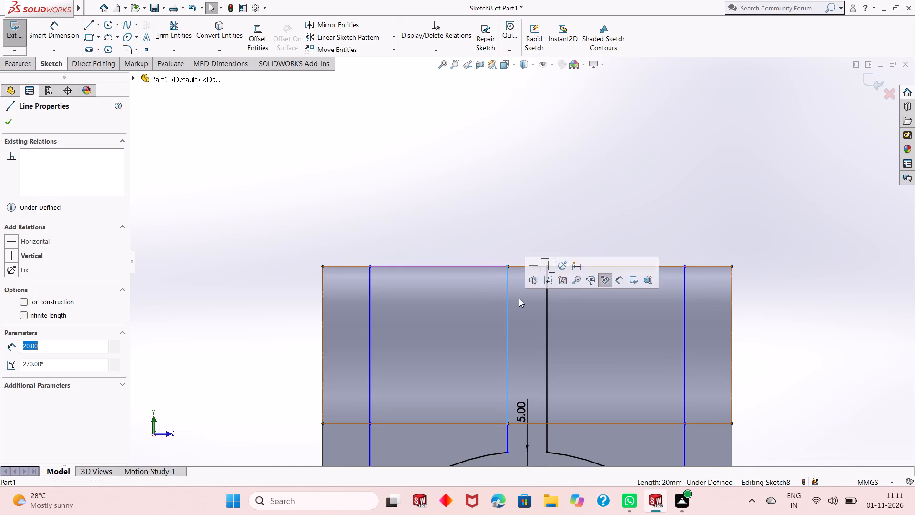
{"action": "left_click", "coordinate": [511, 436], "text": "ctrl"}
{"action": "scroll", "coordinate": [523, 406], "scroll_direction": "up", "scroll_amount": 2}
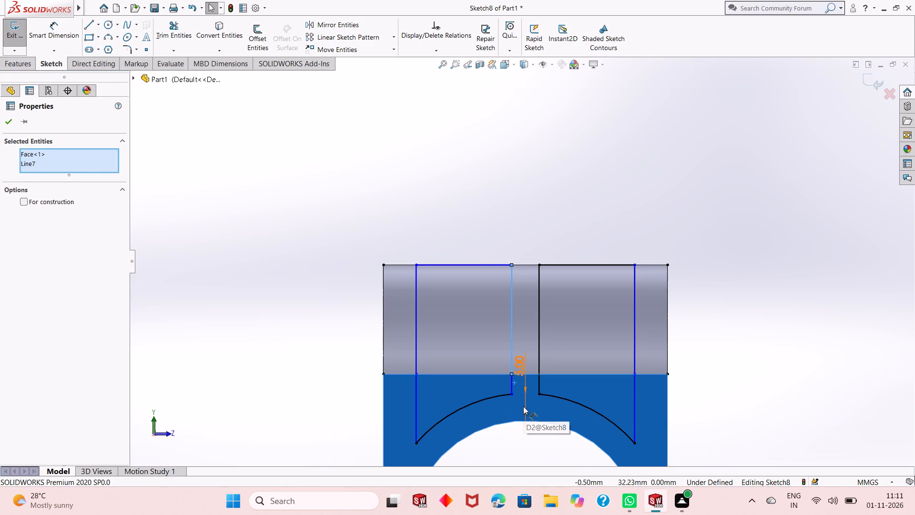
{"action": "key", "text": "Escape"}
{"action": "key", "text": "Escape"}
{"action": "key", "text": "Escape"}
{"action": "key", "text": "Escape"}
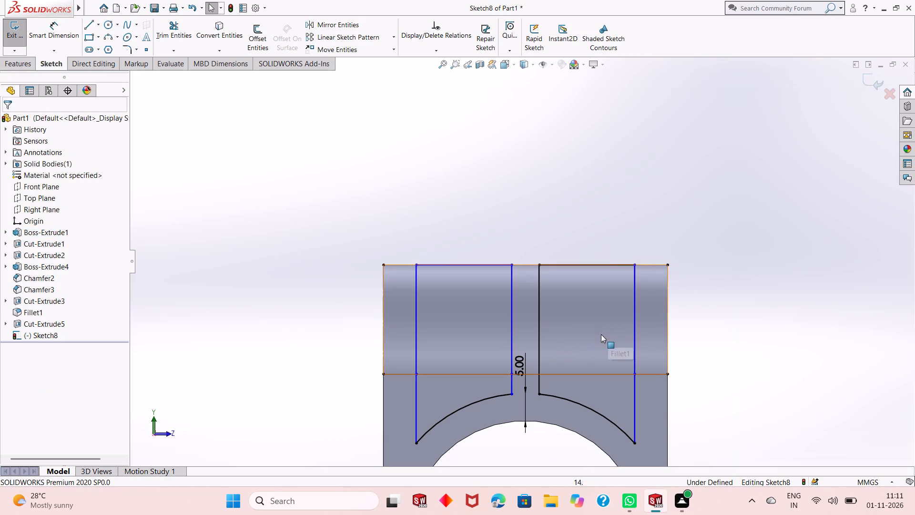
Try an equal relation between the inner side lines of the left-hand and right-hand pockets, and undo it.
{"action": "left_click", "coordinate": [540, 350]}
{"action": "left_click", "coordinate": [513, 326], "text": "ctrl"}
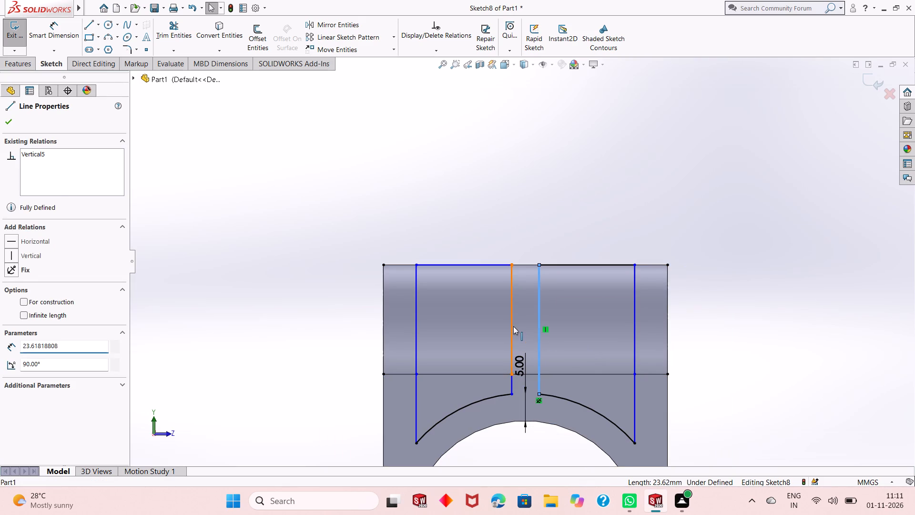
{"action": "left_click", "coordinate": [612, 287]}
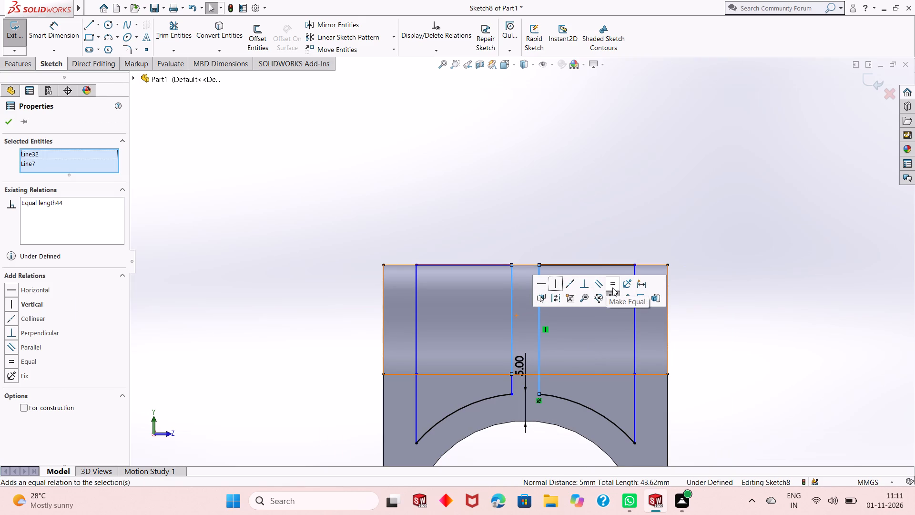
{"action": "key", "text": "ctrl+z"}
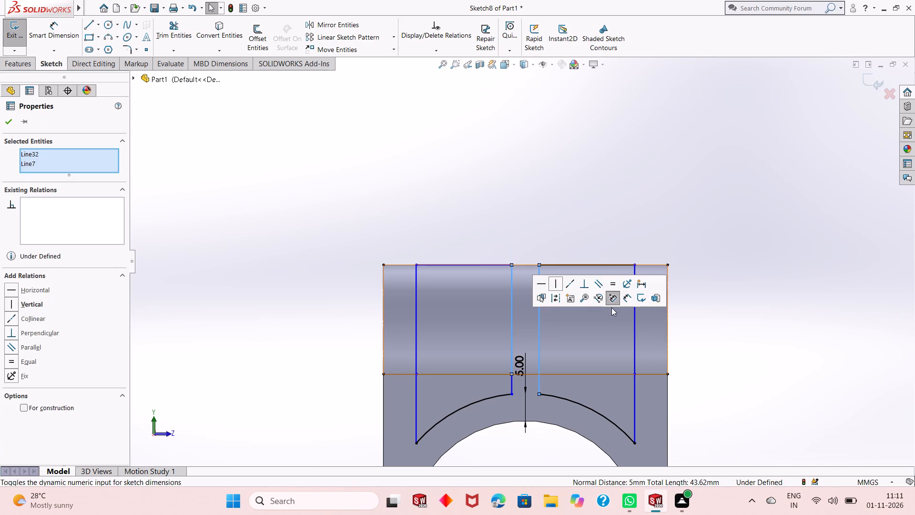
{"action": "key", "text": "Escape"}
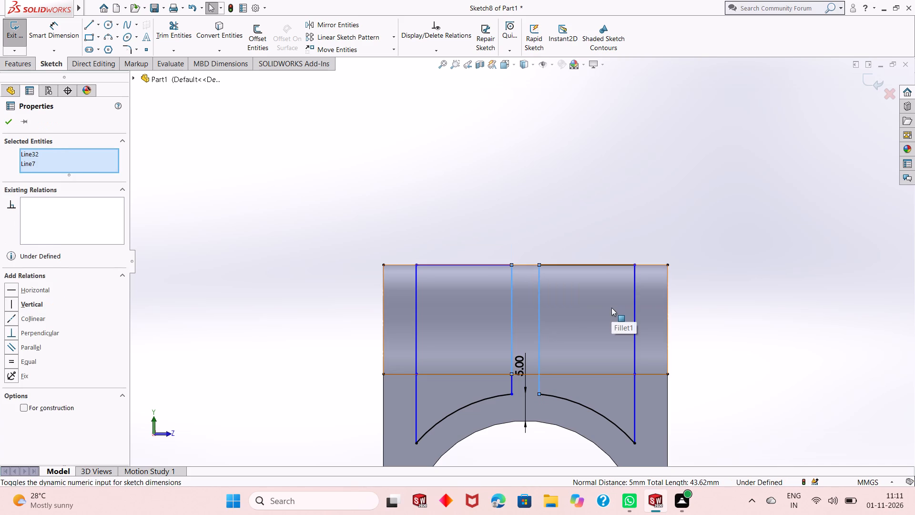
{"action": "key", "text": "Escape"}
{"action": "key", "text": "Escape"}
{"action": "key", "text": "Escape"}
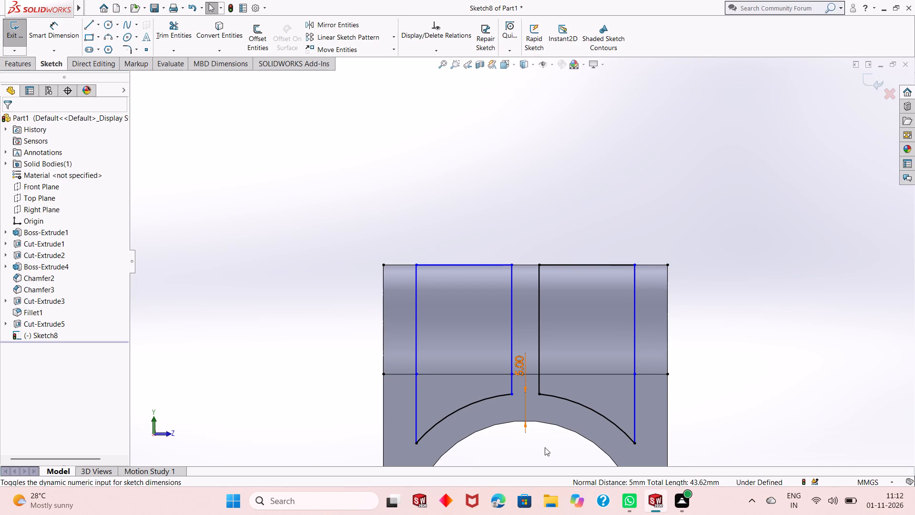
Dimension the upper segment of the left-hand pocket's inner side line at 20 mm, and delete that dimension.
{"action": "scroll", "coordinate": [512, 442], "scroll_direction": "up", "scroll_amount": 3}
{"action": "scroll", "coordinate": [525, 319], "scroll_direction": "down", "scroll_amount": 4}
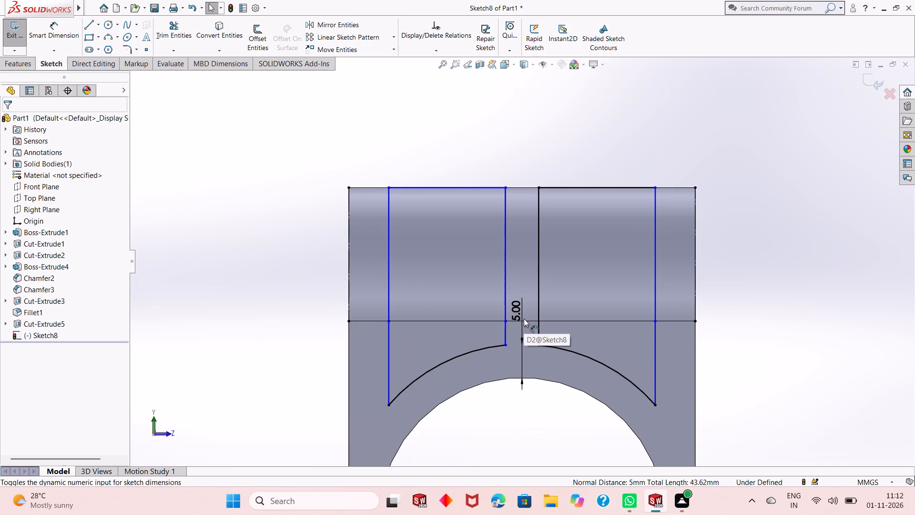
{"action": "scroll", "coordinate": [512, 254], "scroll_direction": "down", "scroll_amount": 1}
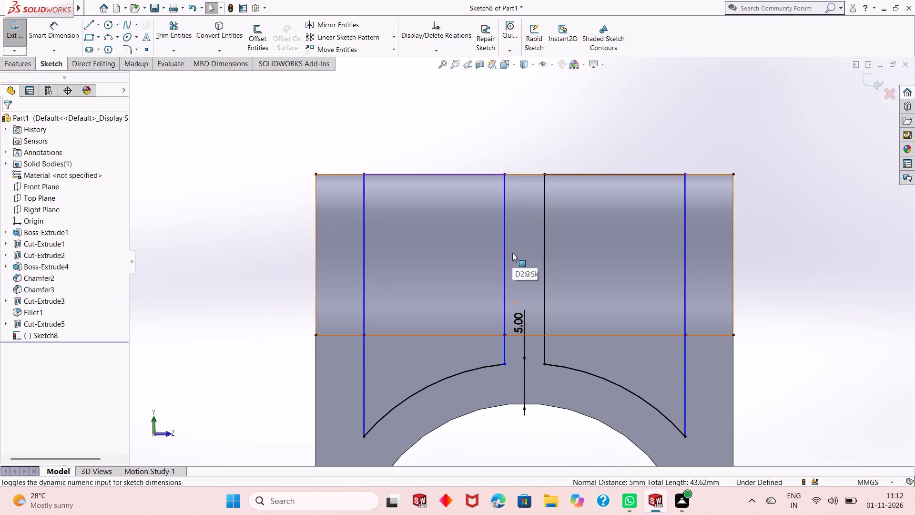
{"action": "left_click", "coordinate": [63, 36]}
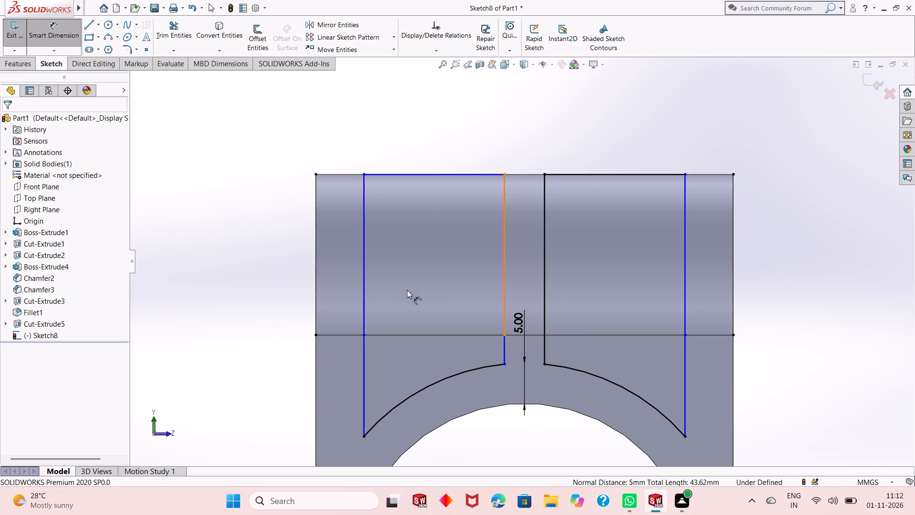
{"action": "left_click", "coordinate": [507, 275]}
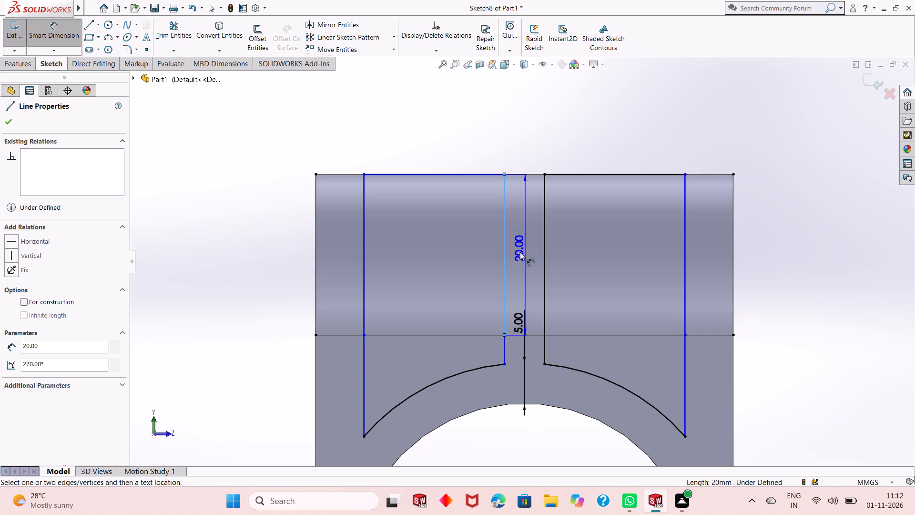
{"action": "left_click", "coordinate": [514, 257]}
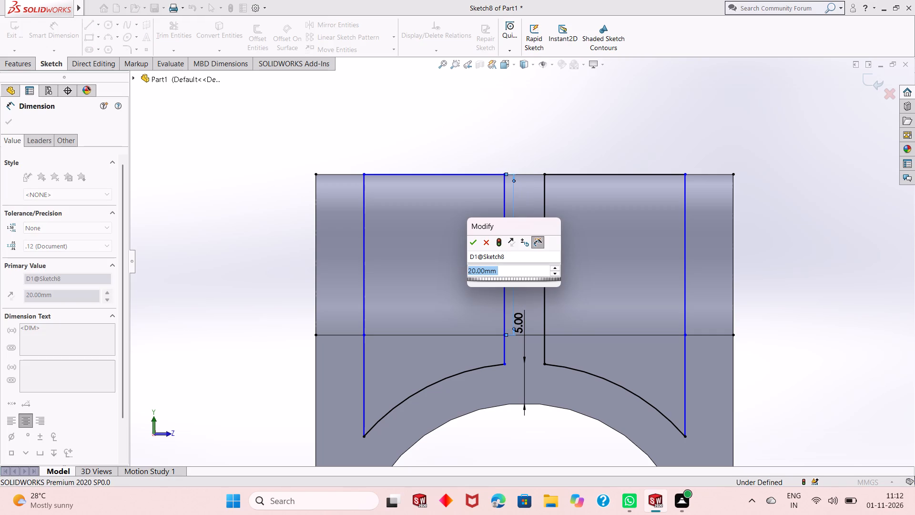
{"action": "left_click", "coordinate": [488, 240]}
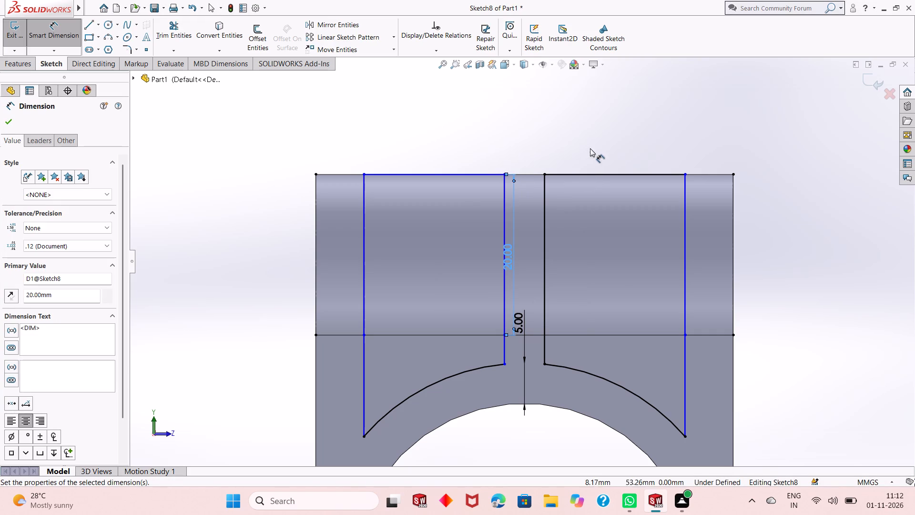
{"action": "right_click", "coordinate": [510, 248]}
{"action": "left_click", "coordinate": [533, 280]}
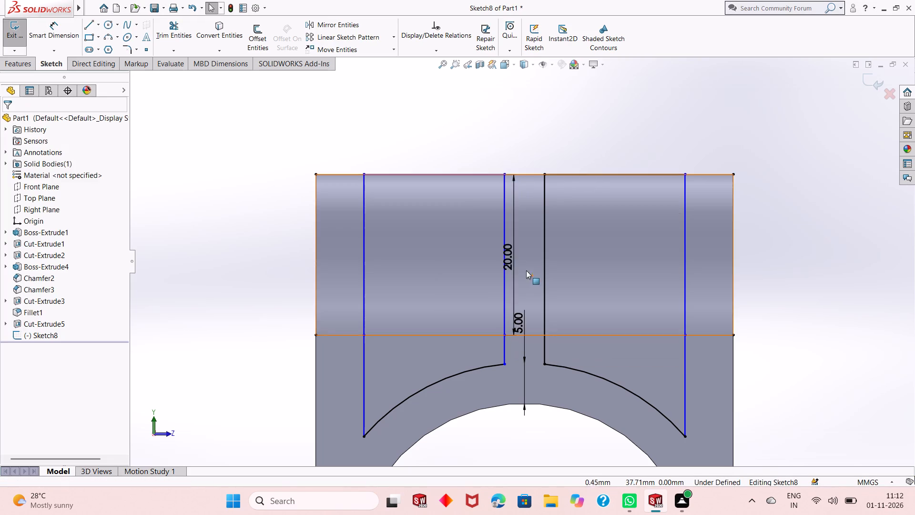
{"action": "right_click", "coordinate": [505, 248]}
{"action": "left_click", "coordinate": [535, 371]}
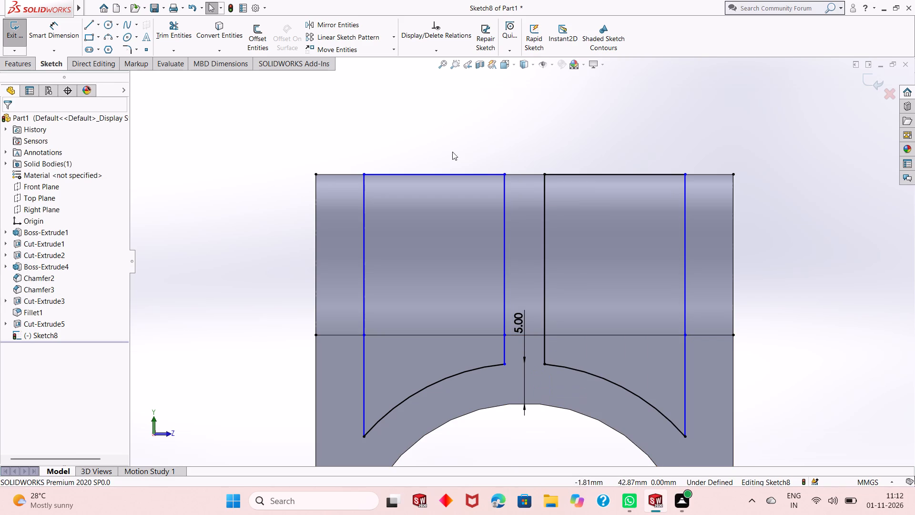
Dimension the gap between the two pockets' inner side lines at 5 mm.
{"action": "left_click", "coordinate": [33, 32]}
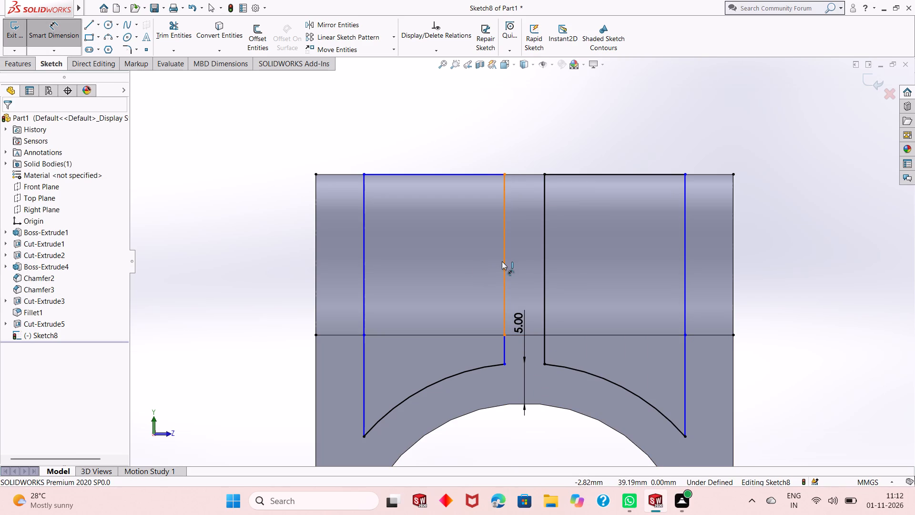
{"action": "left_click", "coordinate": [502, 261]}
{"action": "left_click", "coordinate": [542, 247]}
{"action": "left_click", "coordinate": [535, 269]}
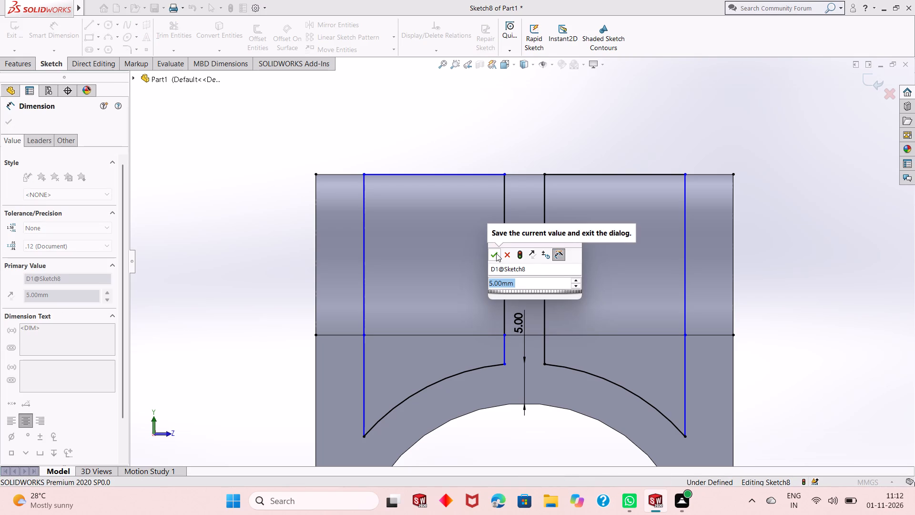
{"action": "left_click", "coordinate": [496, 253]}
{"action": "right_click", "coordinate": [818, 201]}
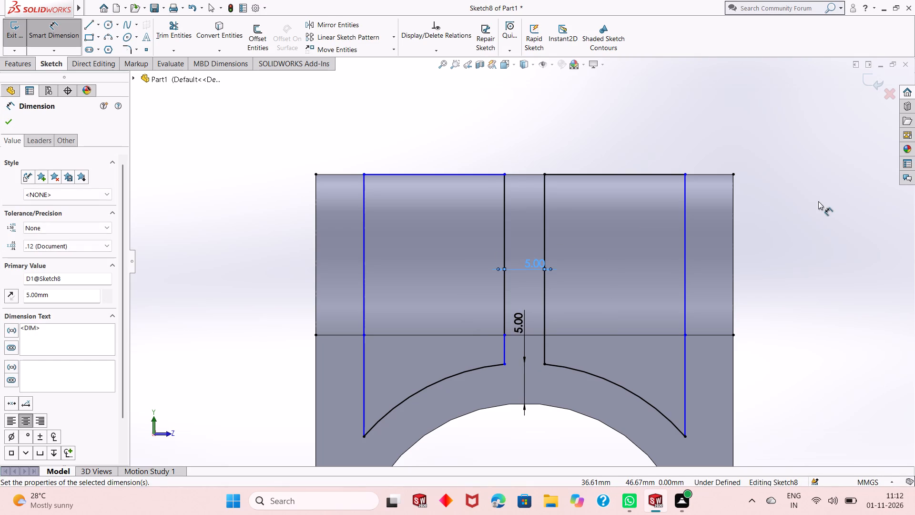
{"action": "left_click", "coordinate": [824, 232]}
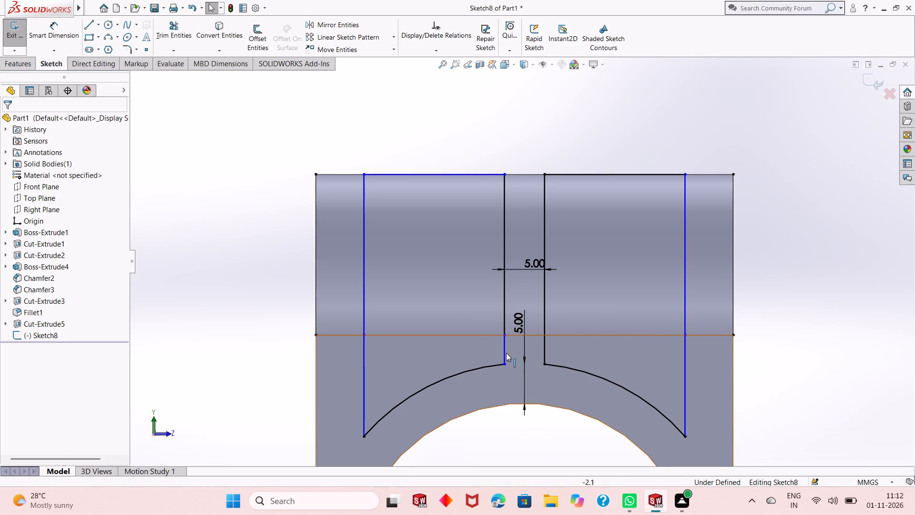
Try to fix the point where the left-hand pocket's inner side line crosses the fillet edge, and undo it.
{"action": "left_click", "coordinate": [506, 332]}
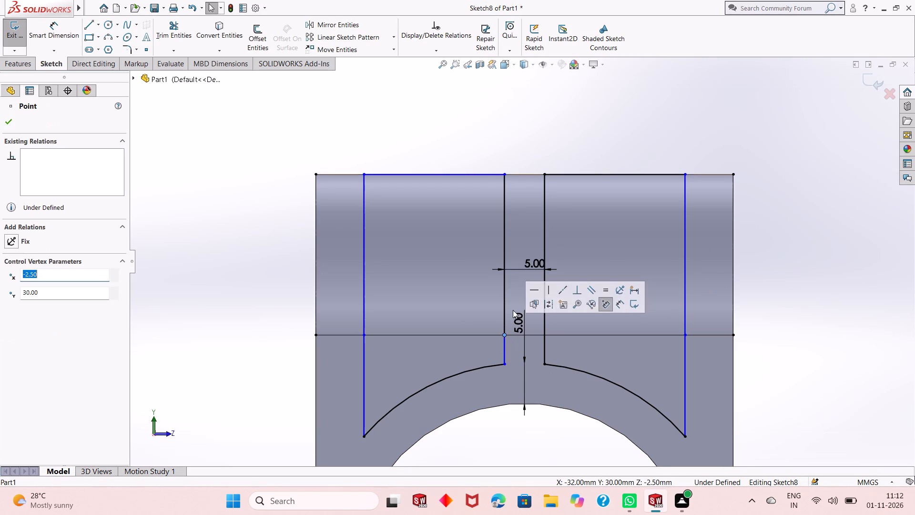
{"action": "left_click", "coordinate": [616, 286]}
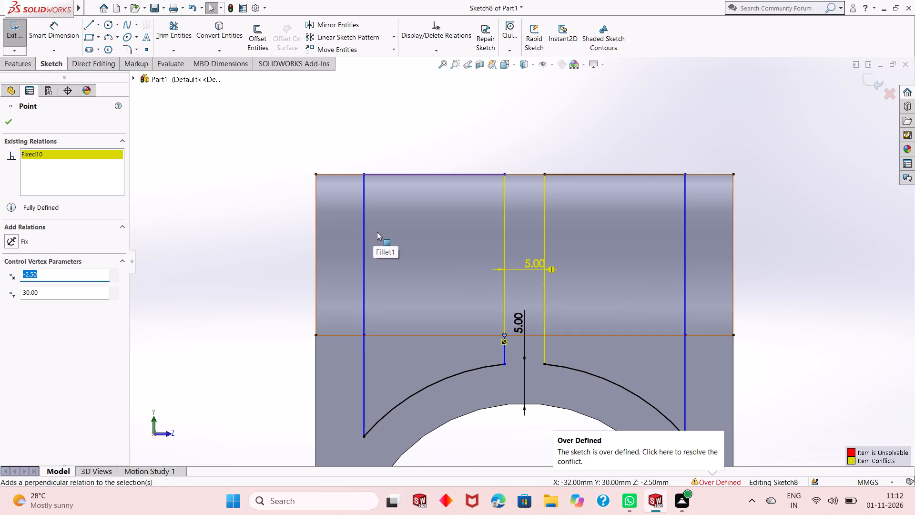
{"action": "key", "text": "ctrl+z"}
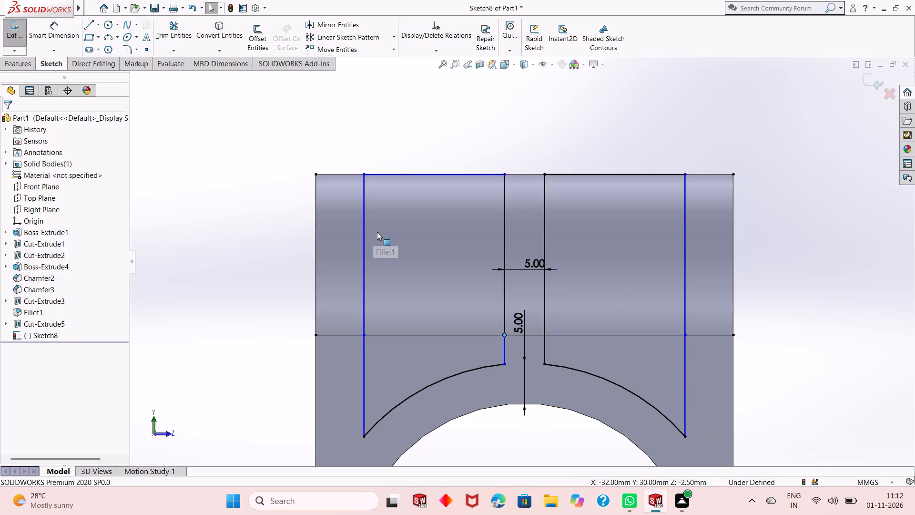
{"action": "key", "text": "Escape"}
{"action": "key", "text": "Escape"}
Fix the top inner corner point of the left-hand pocket.
{"action": "left_click", "coordinate": [503, 175]}
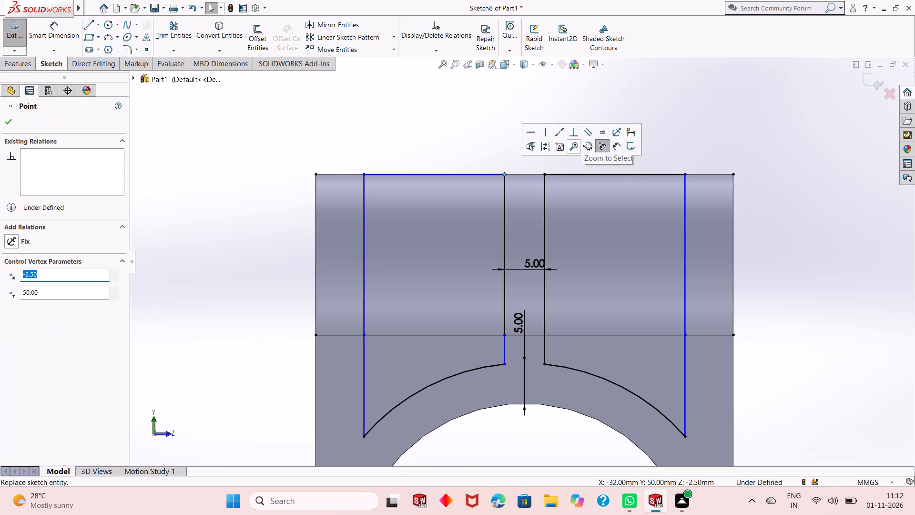
{"action": "left_click", "coordinate": [617, 134]}
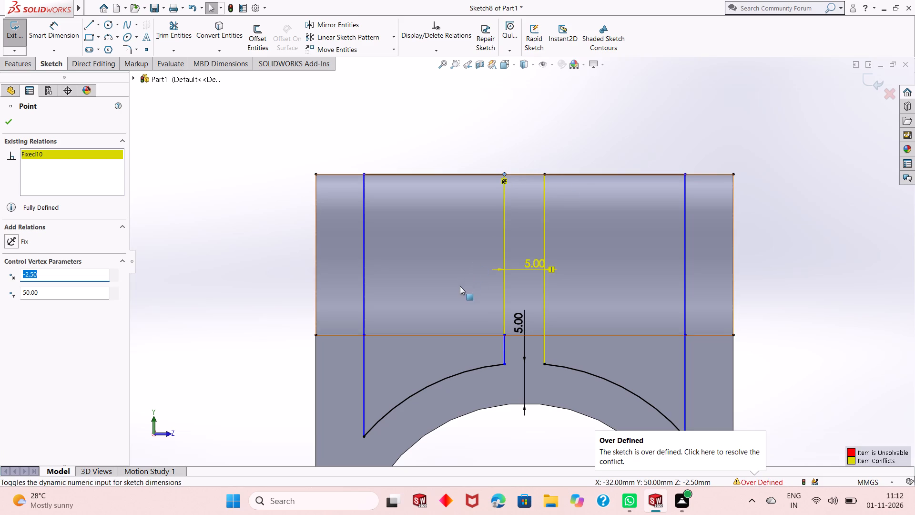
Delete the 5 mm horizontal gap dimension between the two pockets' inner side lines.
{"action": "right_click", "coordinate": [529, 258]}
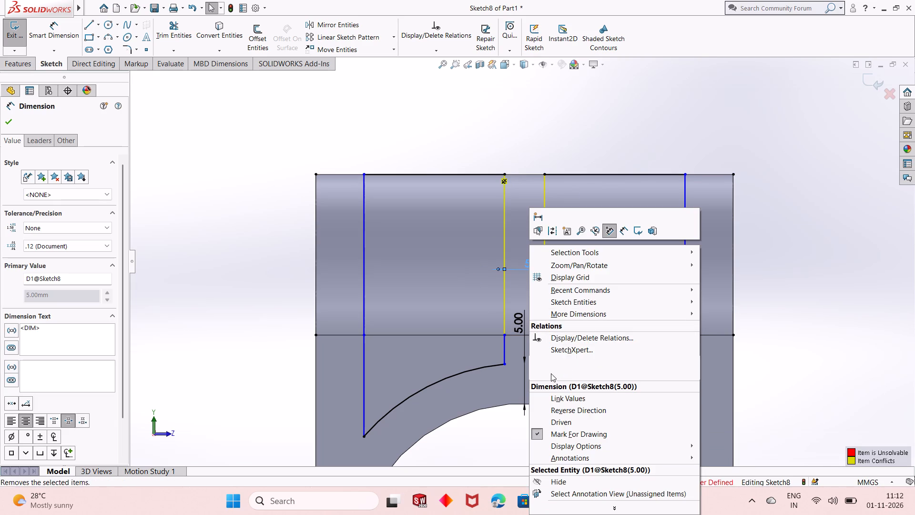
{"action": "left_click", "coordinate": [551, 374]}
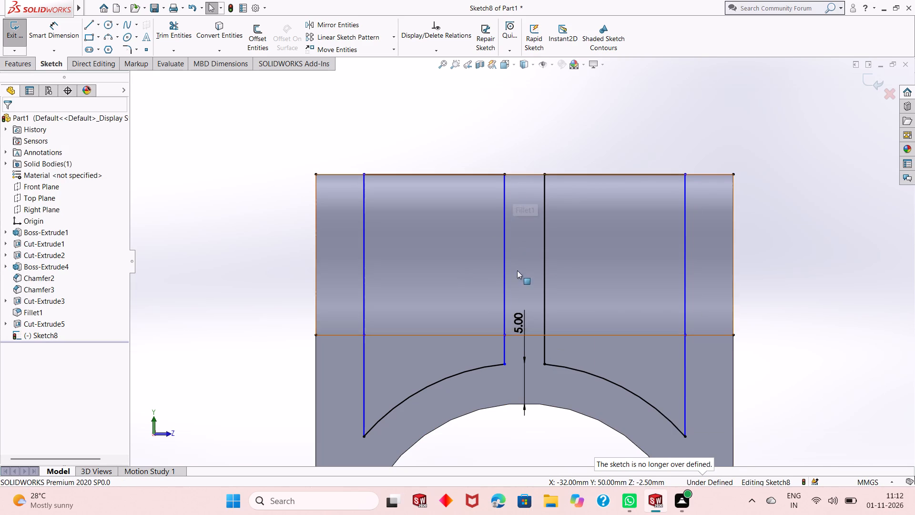
Fix the left-hand pocket's inner-line point on the fillet edge, its lower inner corner and its top outer corner, and exit the sketch.
{"action": "left_click", "coordinate": [506, 334]}
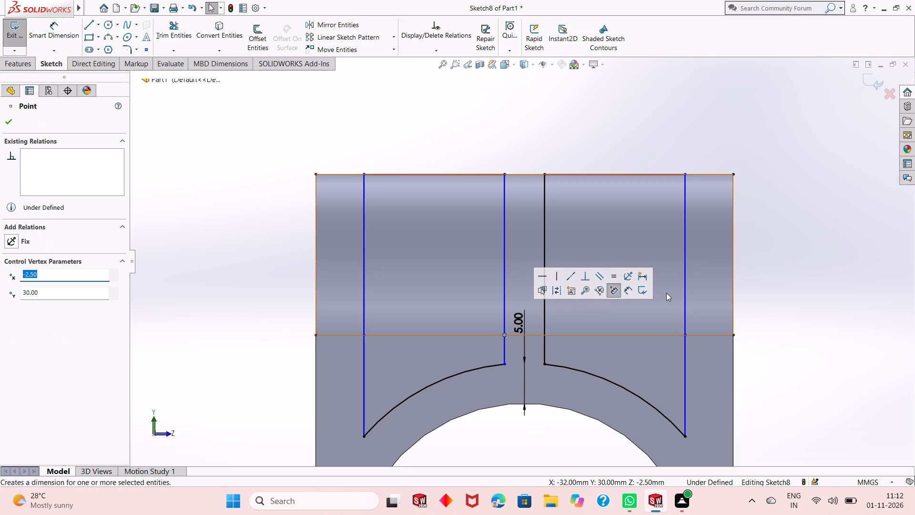
{"action": "left_click", "coordinate": [632, 270]}
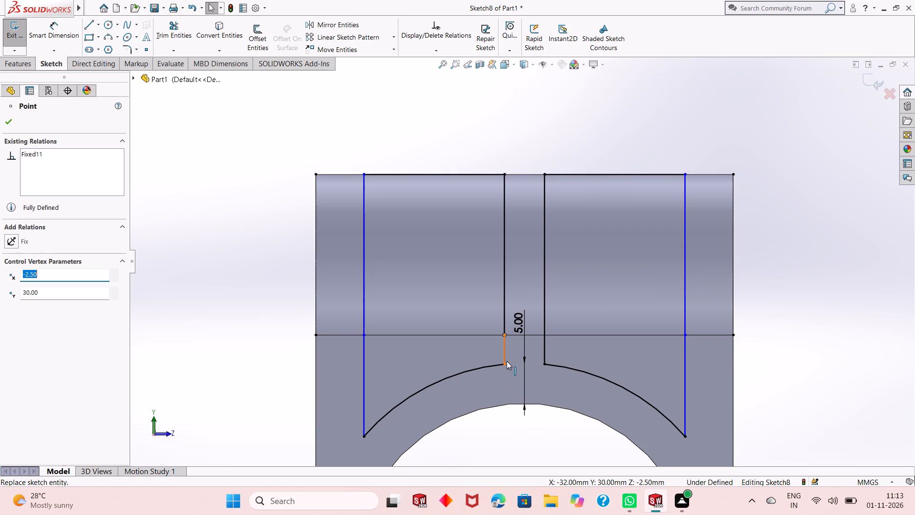
{"action": "left_click", "coordinate": [504, 365]}
{"action": "left_click", "coordinate": [553, 322]}
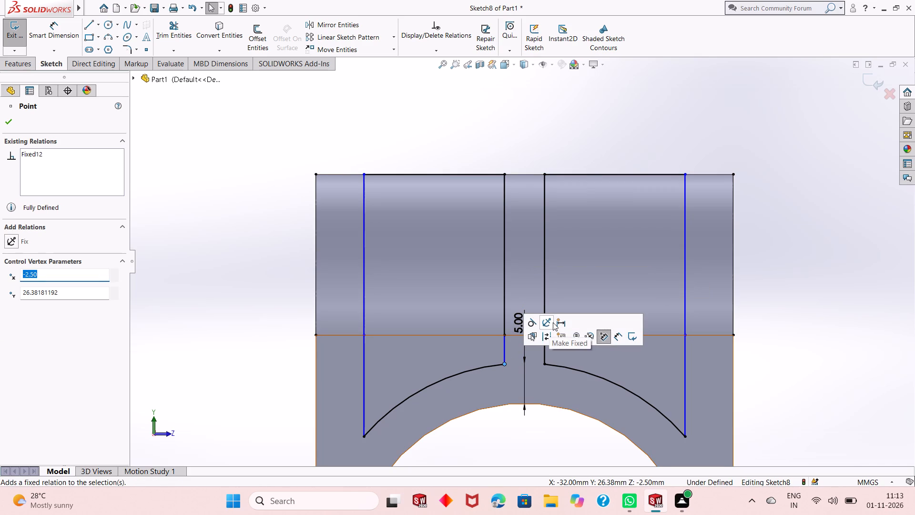
{"action": "left_click", "coordinate": [365, 174]}
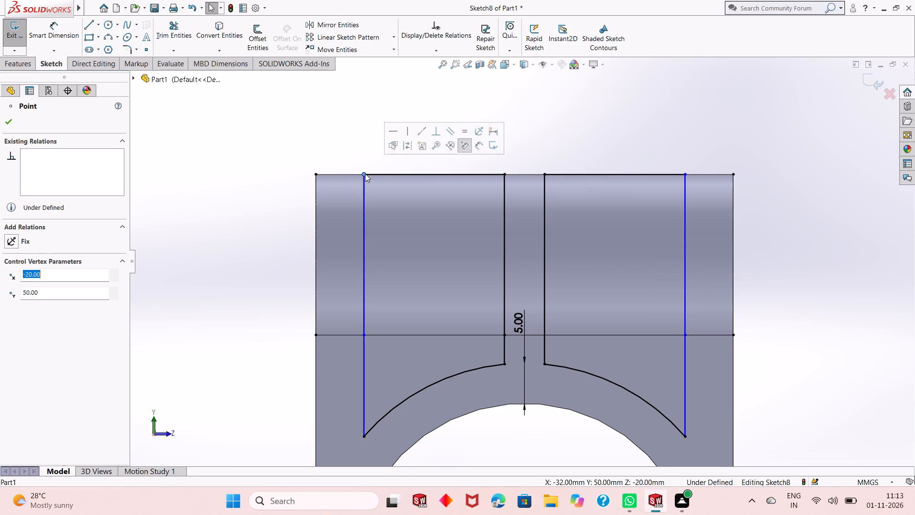
{"action": "left_click", "coordinate": [477, 131]}
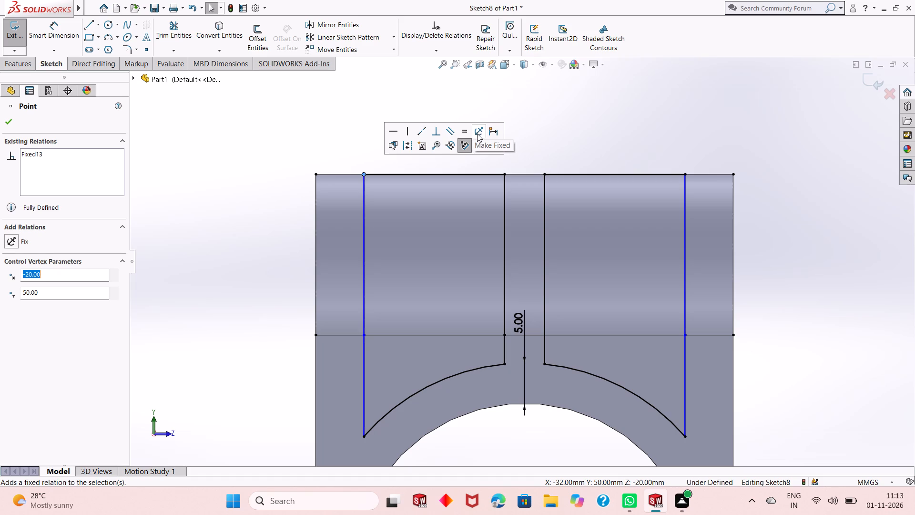
{"action": "left_click", "coordinate": [253, 188]}
{"action": "left_click", "coordinate": [252, 187]}
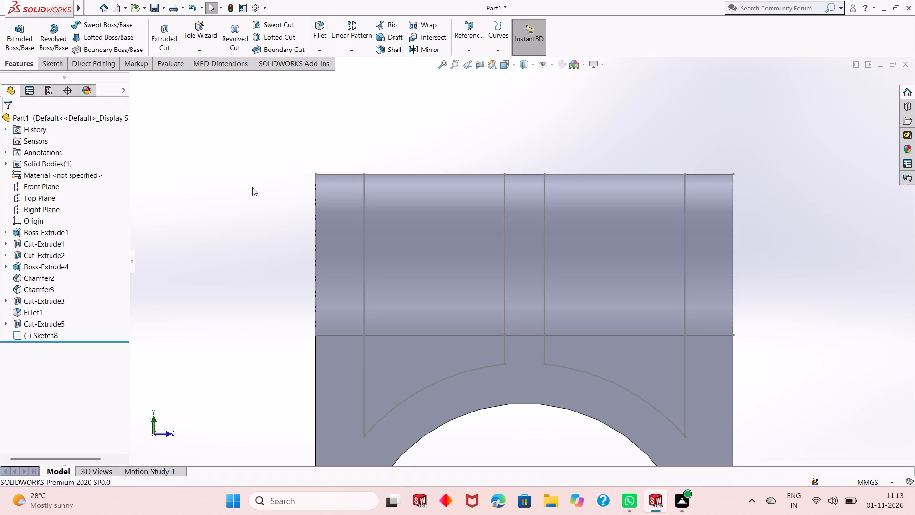
Reopen the pocket sketch, Sketch8, for editing.
{"action": "left_click", "coordinate": [41, 327]}
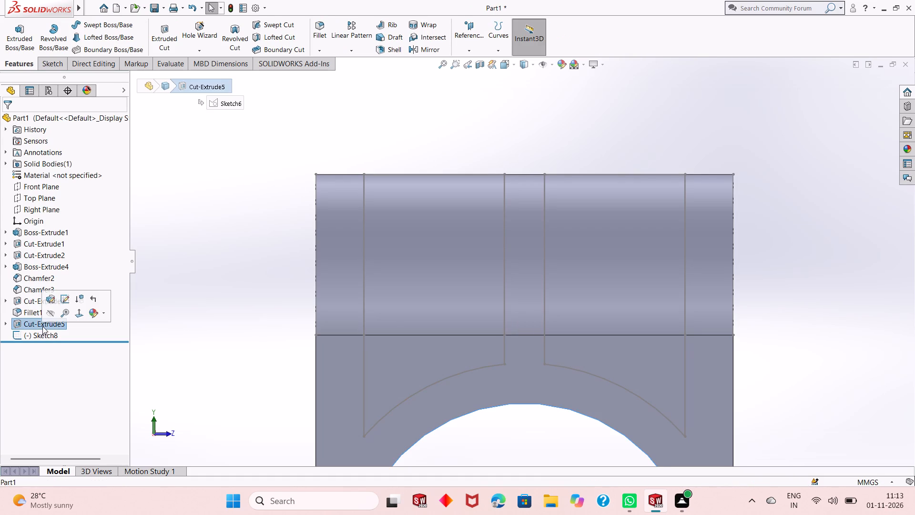
{"action": "left_click", "coordinate": [43, 336]}
{"action": "left_click", "coordinate": [52, 309]}
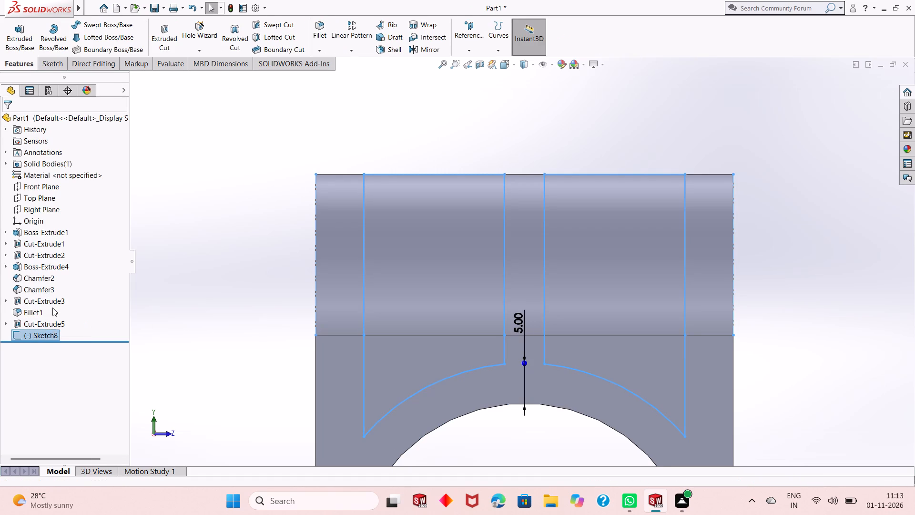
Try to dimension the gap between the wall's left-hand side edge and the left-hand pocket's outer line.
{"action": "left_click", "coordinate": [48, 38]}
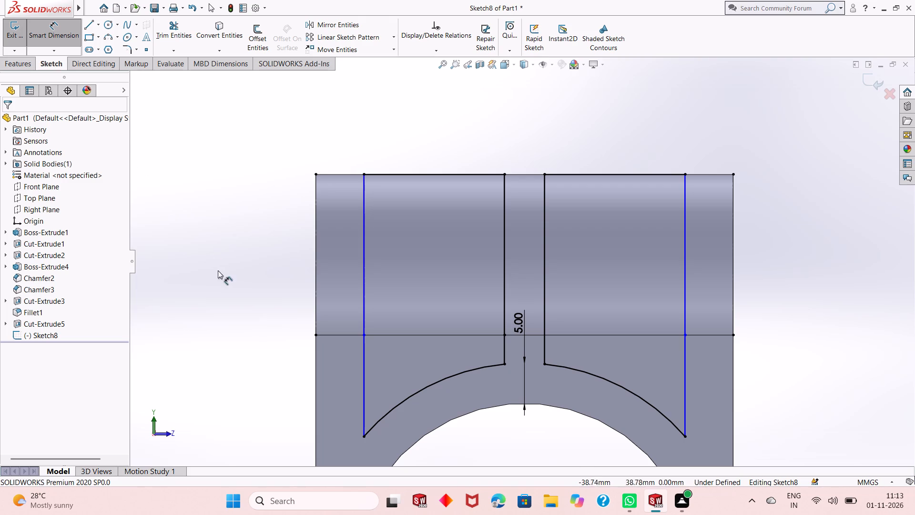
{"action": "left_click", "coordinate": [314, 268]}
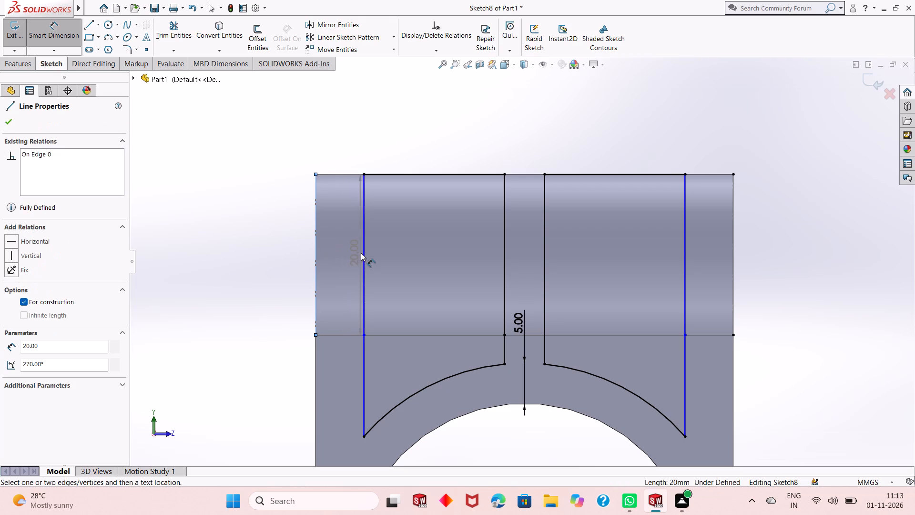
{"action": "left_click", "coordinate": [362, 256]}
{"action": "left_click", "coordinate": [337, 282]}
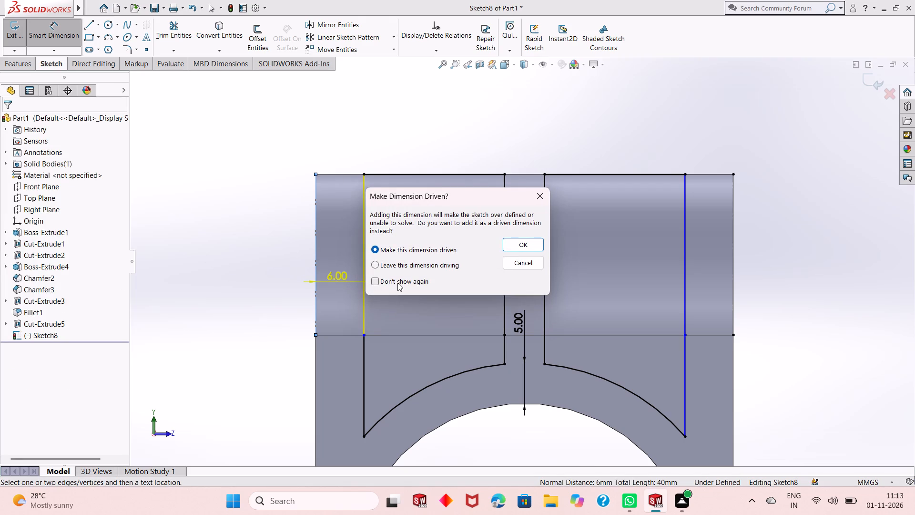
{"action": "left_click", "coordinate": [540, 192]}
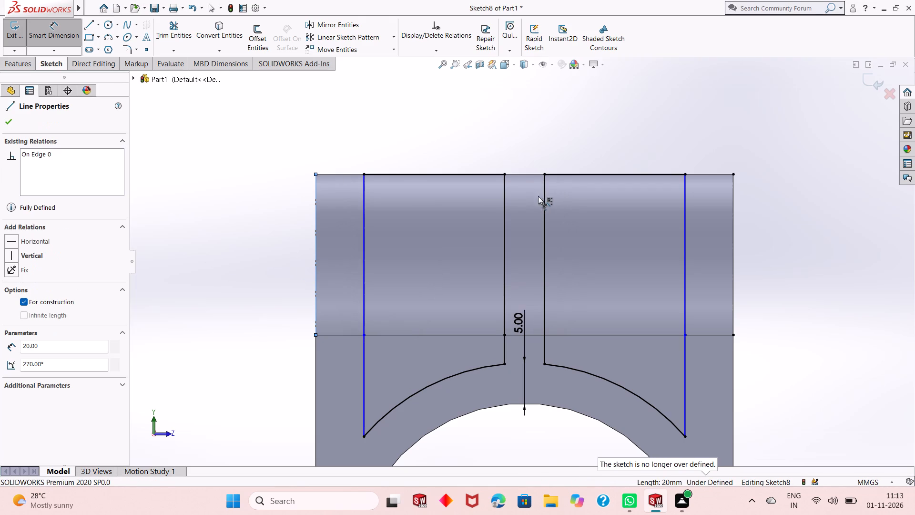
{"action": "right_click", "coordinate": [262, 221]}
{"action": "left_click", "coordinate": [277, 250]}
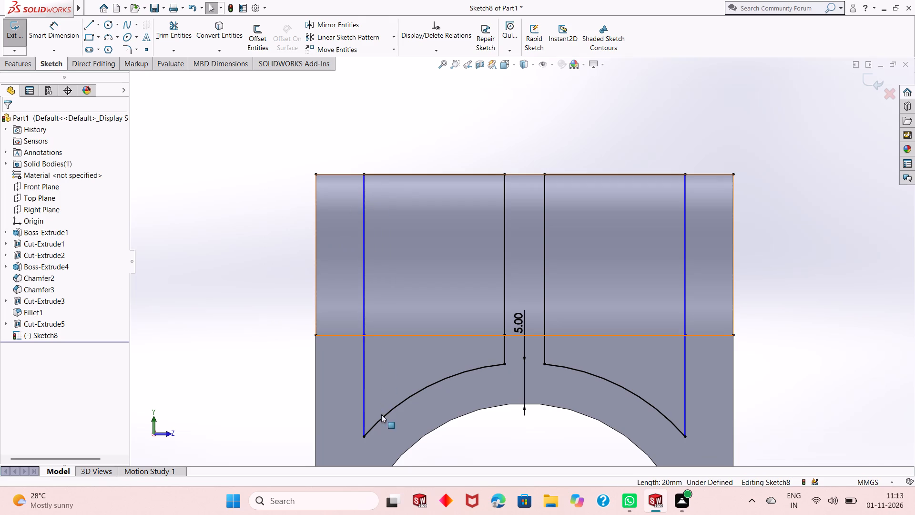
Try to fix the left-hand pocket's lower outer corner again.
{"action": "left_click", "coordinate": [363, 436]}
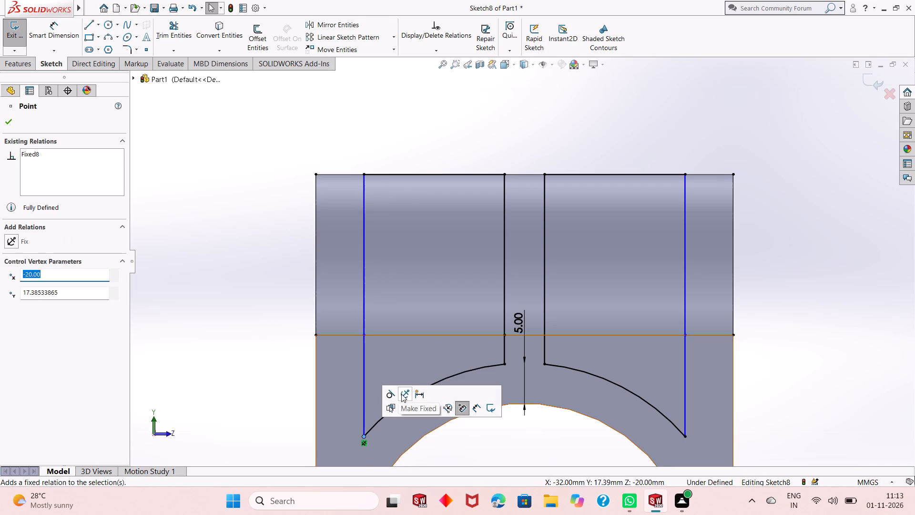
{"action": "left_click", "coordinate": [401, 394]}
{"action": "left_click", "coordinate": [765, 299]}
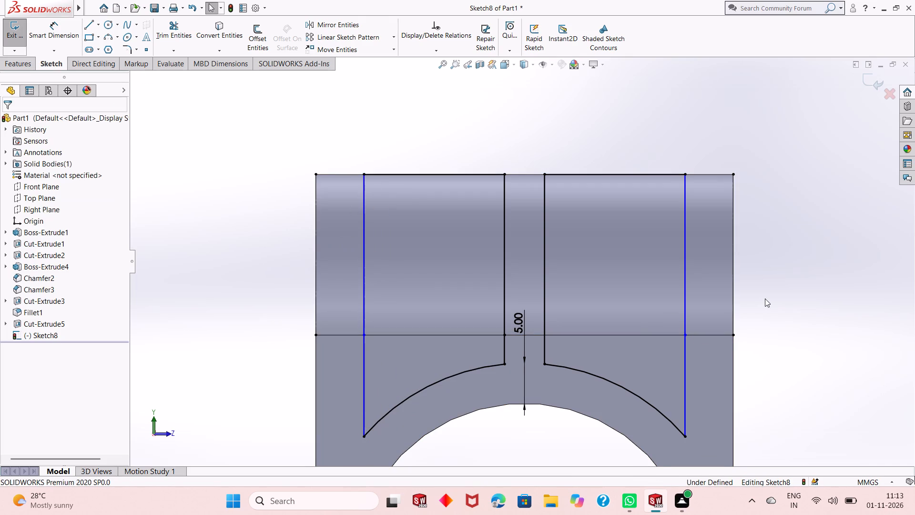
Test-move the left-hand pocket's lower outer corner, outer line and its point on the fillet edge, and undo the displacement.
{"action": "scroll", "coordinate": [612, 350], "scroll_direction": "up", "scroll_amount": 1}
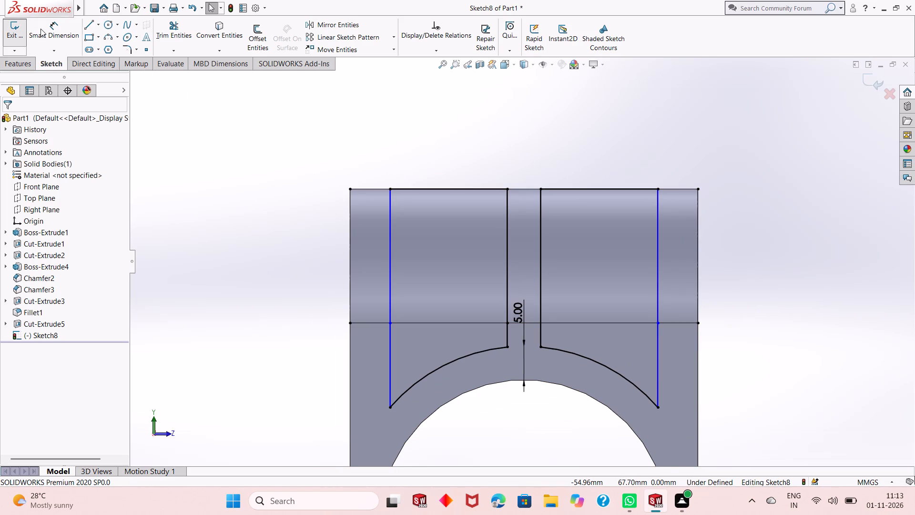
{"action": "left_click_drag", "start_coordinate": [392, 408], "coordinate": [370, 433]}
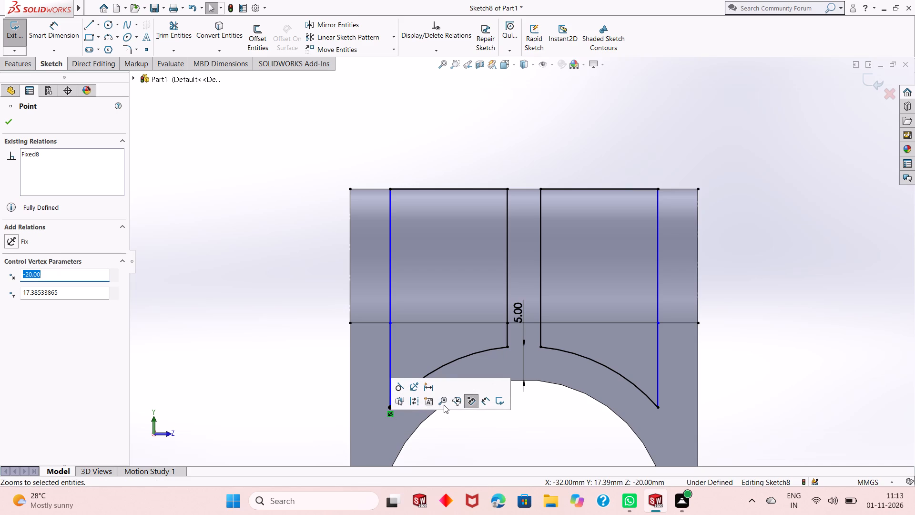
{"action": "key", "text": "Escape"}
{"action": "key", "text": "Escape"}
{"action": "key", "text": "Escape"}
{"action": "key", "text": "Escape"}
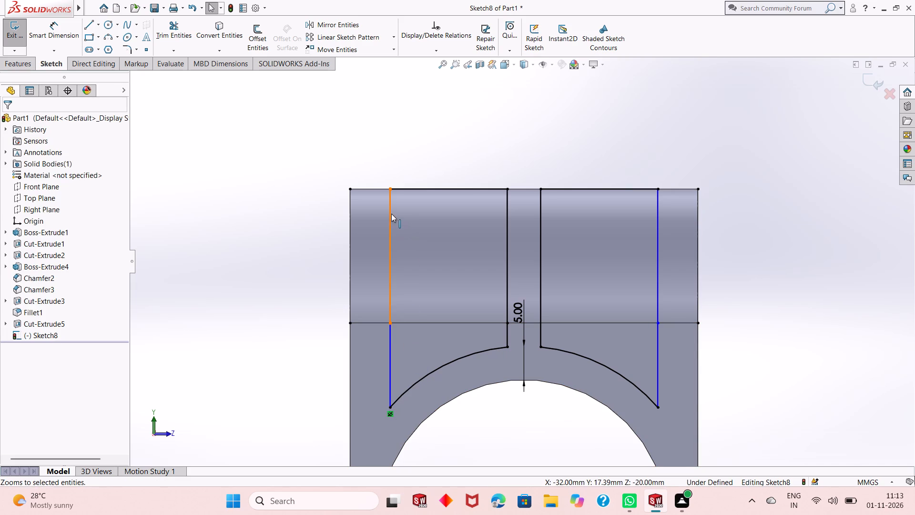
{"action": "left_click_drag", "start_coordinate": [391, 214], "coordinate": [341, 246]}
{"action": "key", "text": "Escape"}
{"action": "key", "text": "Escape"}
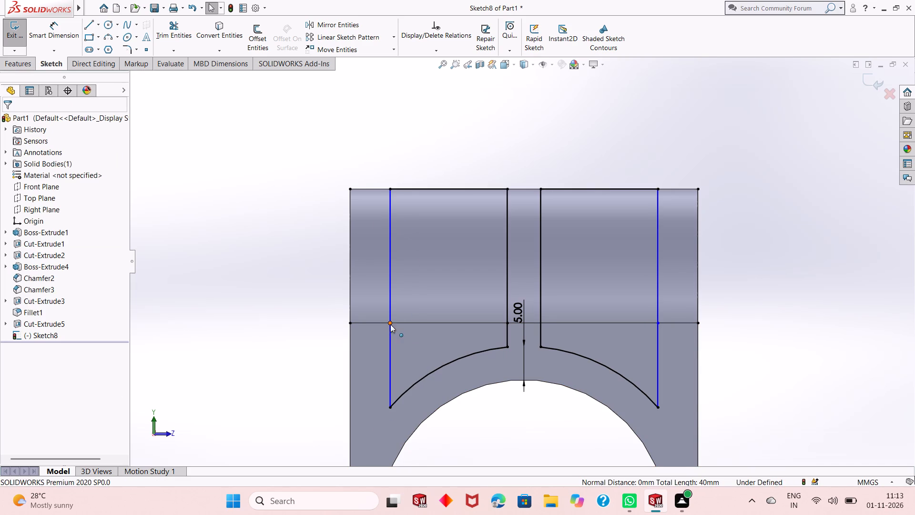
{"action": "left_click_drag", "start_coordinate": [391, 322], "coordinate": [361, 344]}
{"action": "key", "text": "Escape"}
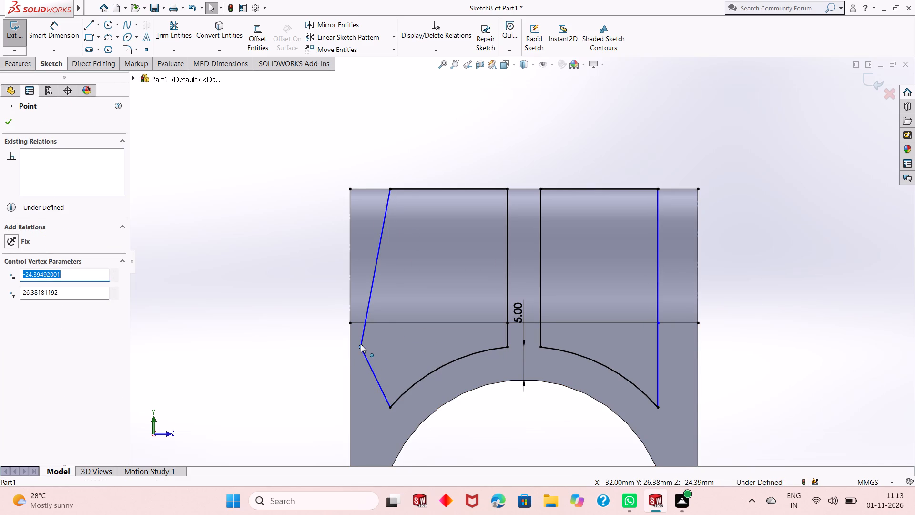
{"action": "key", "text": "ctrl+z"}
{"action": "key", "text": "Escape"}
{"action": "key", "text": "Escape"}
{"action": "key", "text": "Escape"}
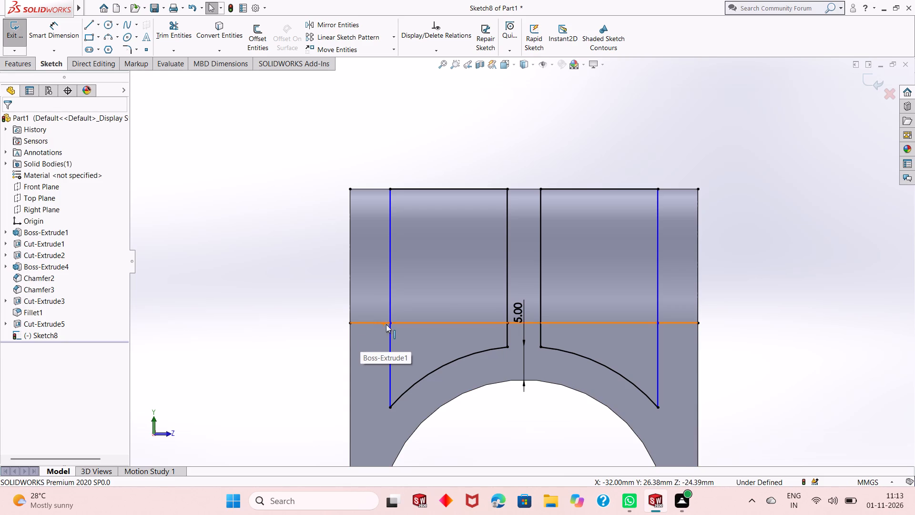
Fix the left-hand pocket's outer-line point on the fillet edge.
{"action": "left_click", "coordinate": [387, 323]}
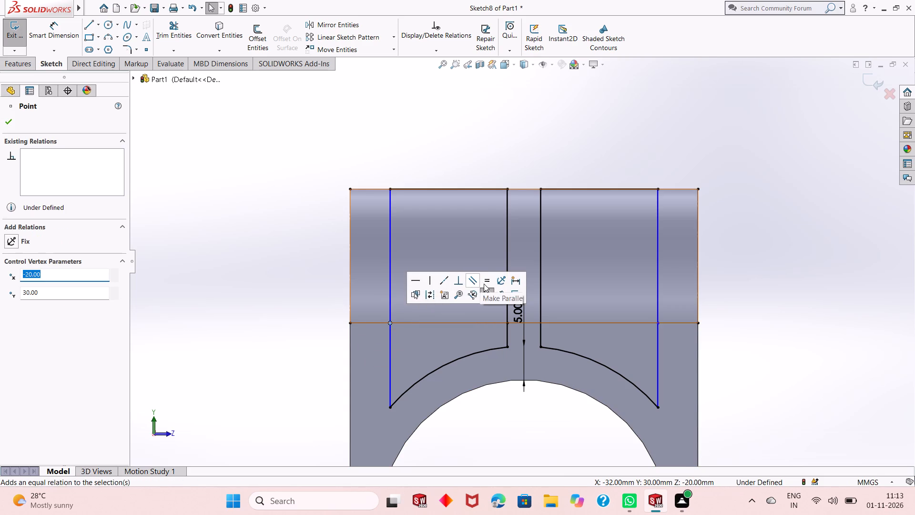
{"action": "left_click", "coordinate": [502, 277]}
{"action": "key", "text": "Escape"}
{"action": "key", "text": "Escape"}
{"action": "key", "text": "Escape"}
{"action": "key", "text": "Escape"}
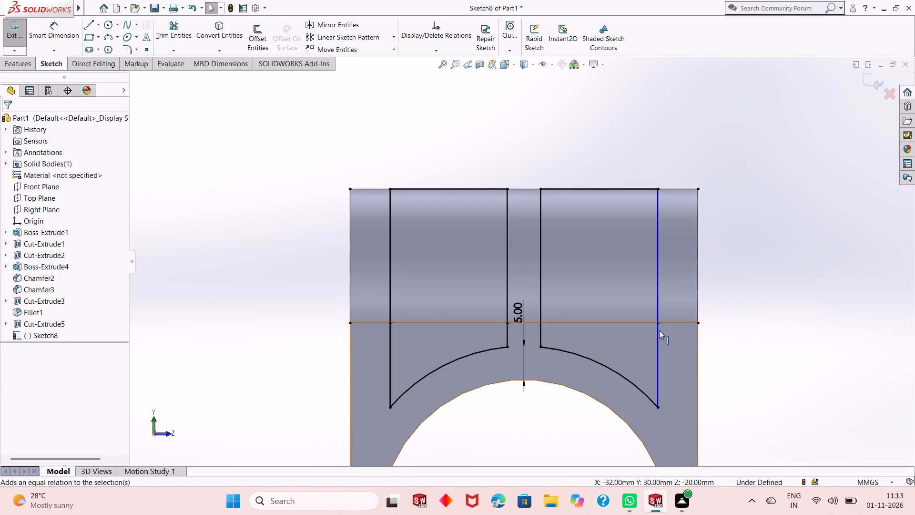
Fix the right-hand pocket's outer-line point on the fillet edge.
{"action": "left_click", "coordinate": [659, 321]}
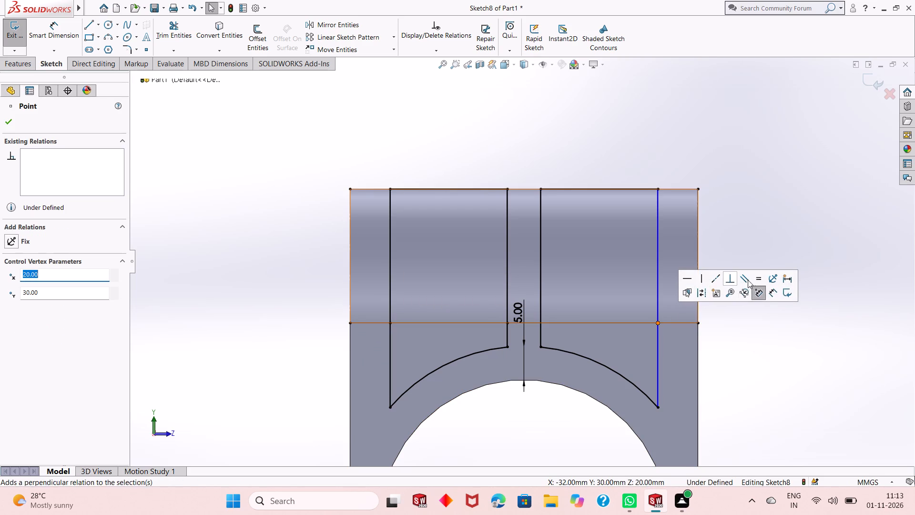
{"action": "left_click", "coordinate": [769, 277]}
{"action": "key", "text": "Escape"}
{"action": "key", "text": "Escape"}
{"action": "key", "text": "Escape"}
{"action": "key", "text": "Escape"}
{"action": "key", "text": "Escape"}
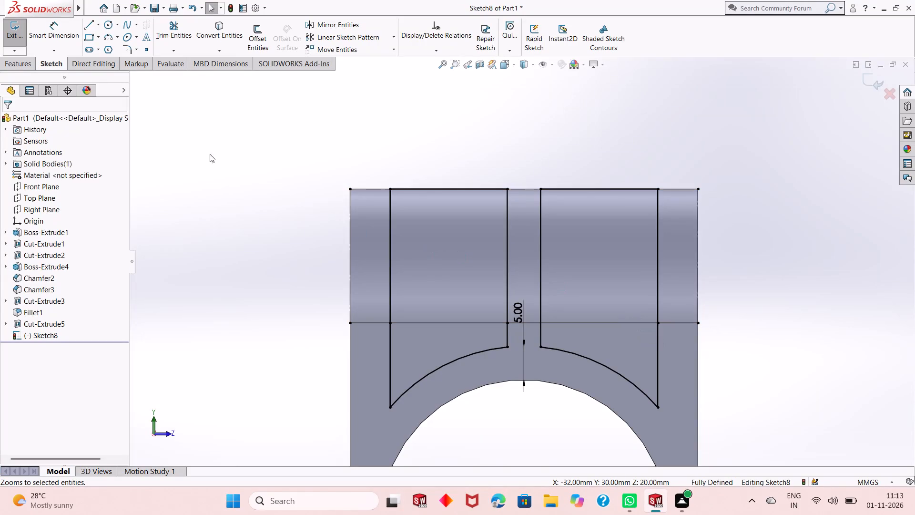
Cut-extrude both back-wall pocket profiles to a blind depth of 14 mm.
{"action": "left_click", "coordinate": [33, 61]}
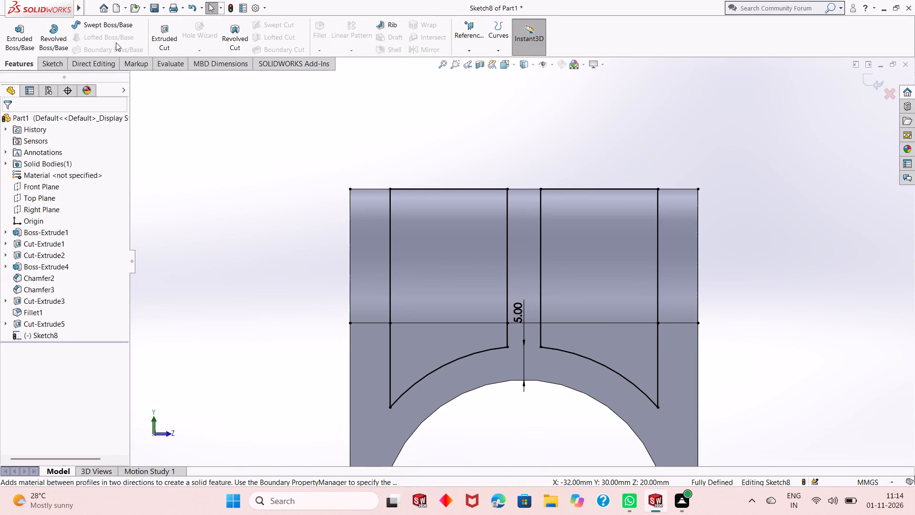
{"action": "left_click", "coordinate": [159, 37]}
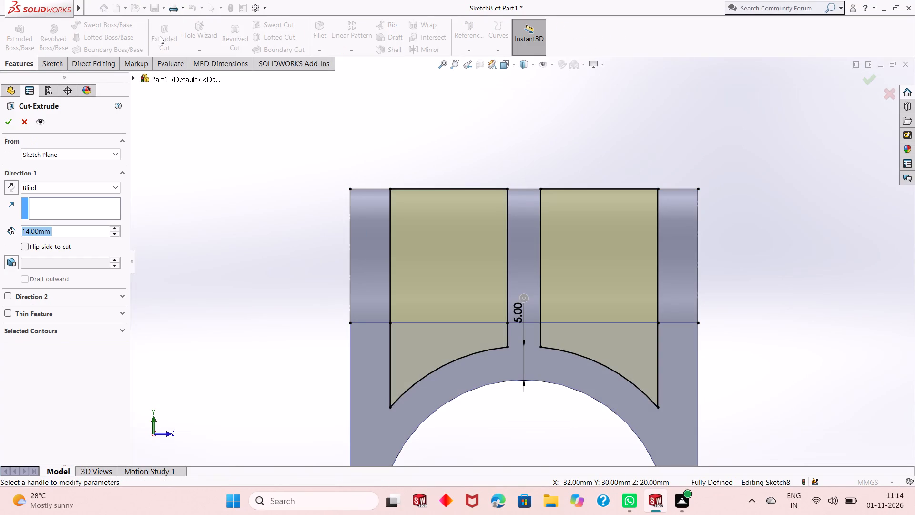
{"action": "left_click", "coordinate": [11, 130]}
{"action": "left_click", "coordinate": [11, 118]}
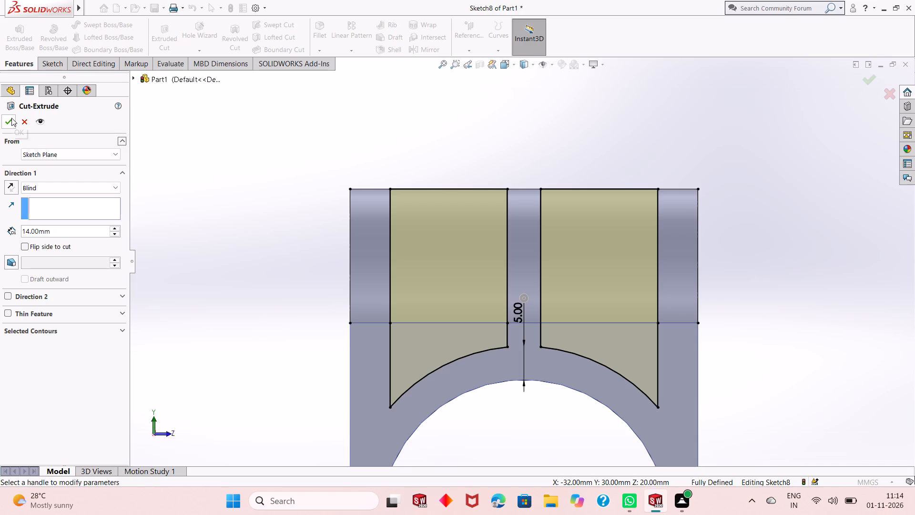
{"action": "middle_click_drag", "start_coordinate": [582, 172], "coordinate": [530, 223]}
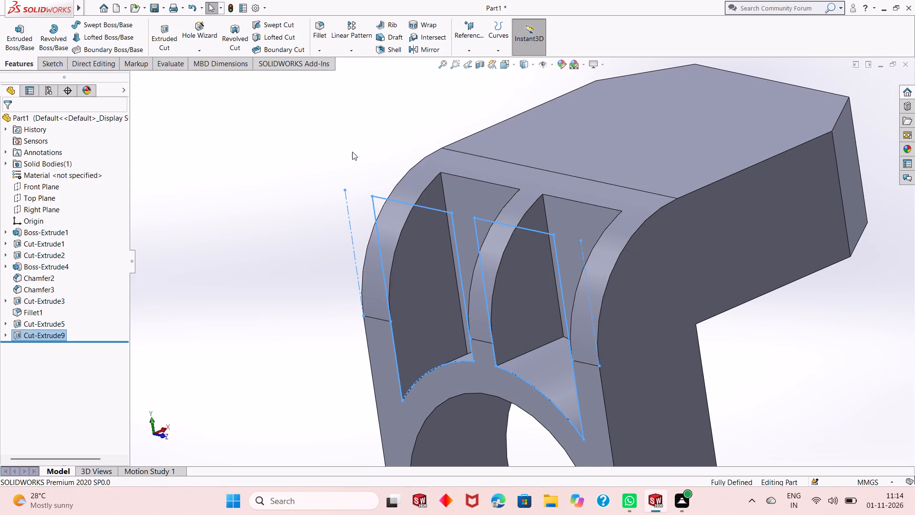
{"action": "left_click", "coordinate": [351, 151]}
Start a new sketch on the upper arm's flat top face, viewed straight on.
{"action": "scroll", "coordinate": [632, 215], "scroll_direction": "up", "scroll_amount": 2}
{"action": "middle_click_drag", "start_coordinate": [826, 268], "coordinate": [776, 276]}
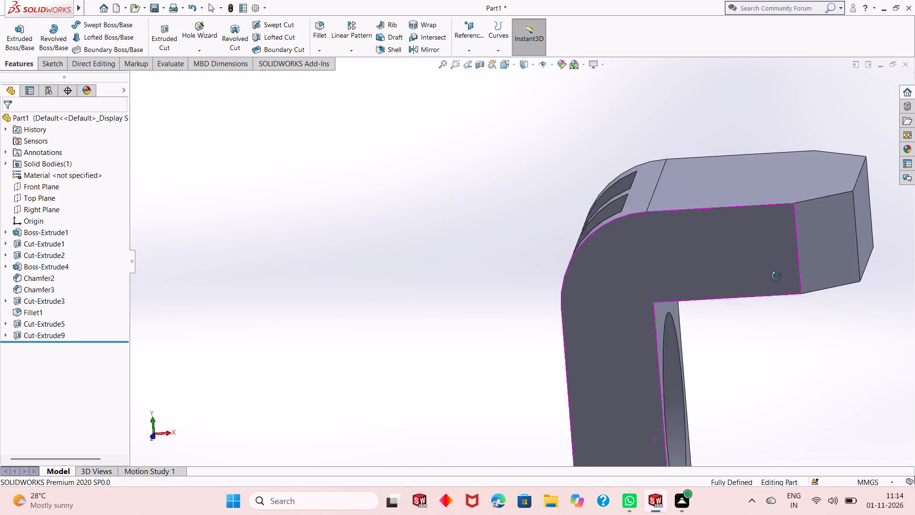
{"action": "middle_click_drag", "start_coordinate": [776, 276], "coordinate": [783, 308]}
{"action": "left_click", "coordinate": [678, 164]}
{"action": "left_click", "coordinate": [719, 137]}
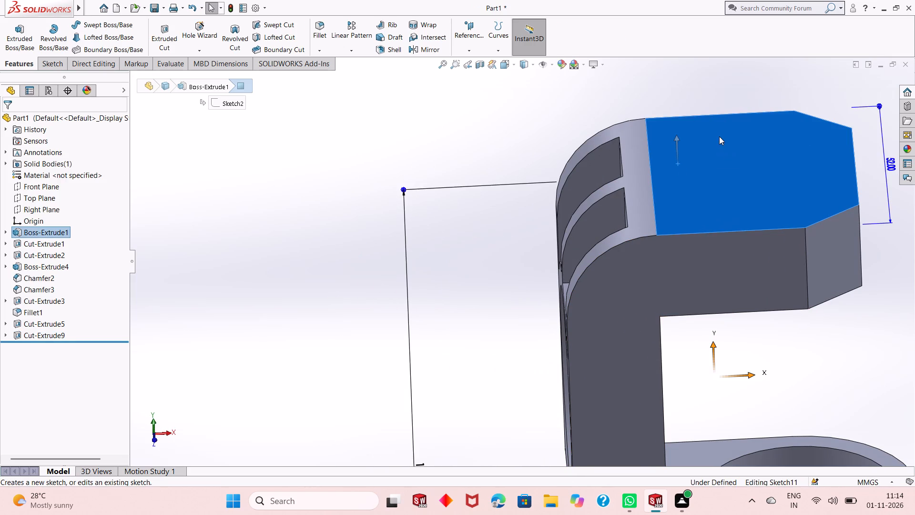
{"action": "key", "text": "ctrl+8"}
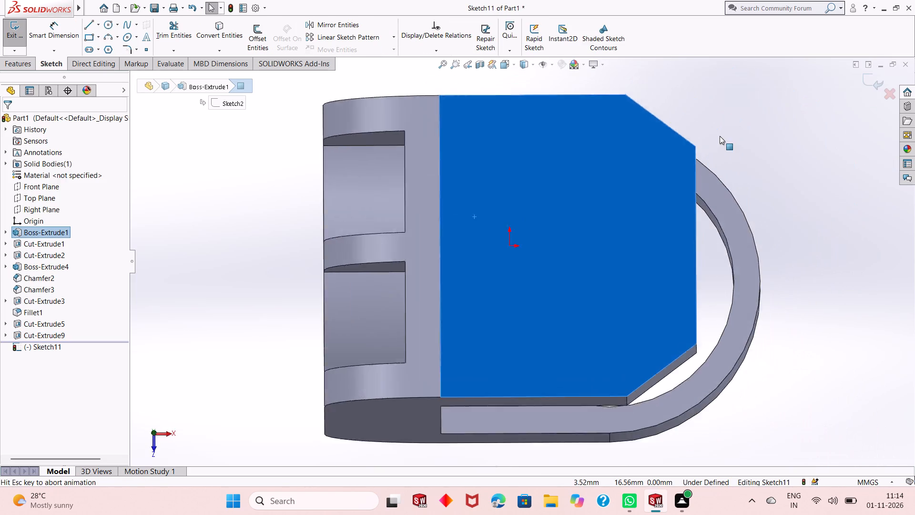
{"action": "scroll", "coordinate": [424, 249], "scroll_direction": "up", "scroll_amount": 2}
{"action": "left_click", "coordinate": [309, 219]}
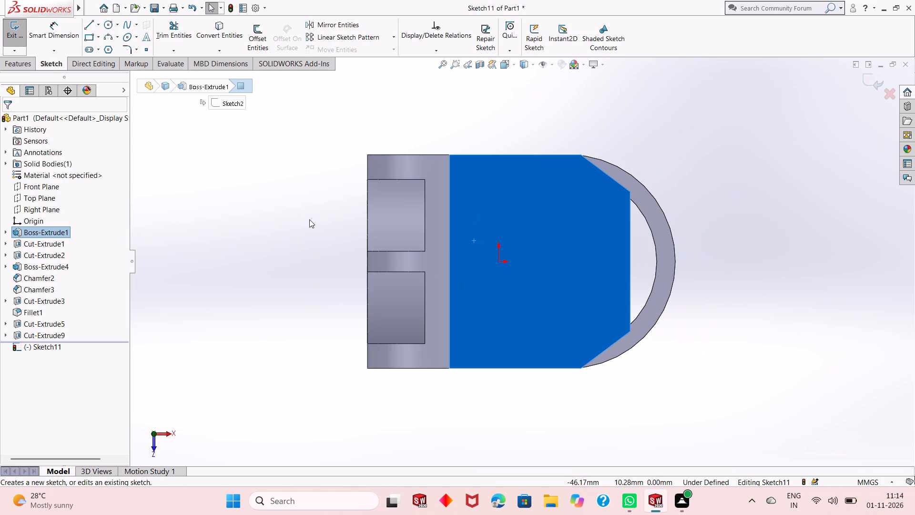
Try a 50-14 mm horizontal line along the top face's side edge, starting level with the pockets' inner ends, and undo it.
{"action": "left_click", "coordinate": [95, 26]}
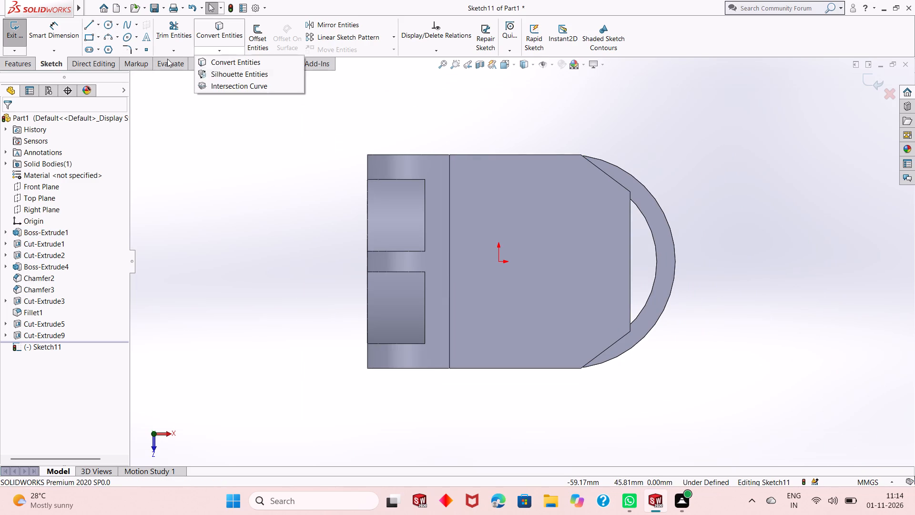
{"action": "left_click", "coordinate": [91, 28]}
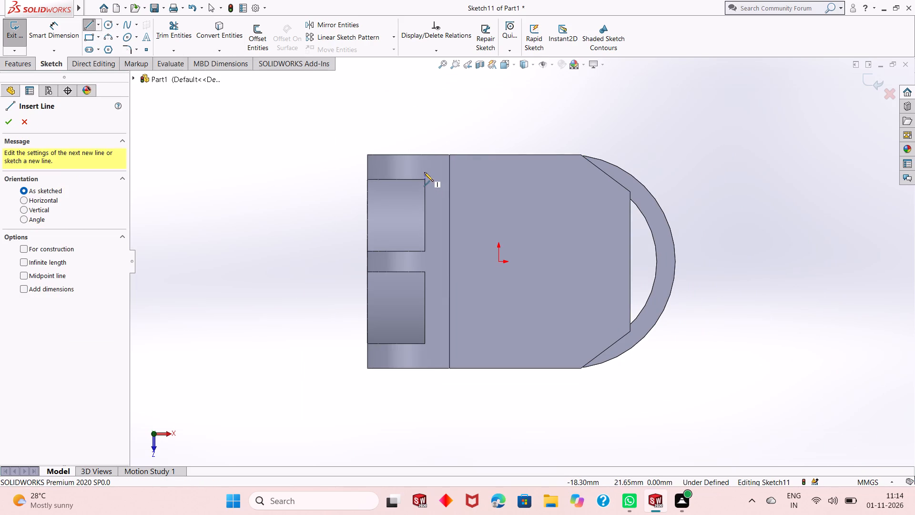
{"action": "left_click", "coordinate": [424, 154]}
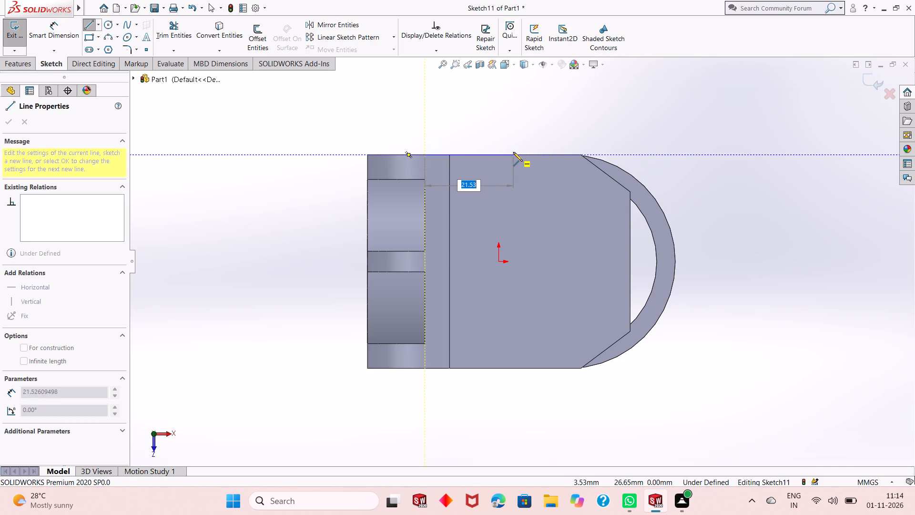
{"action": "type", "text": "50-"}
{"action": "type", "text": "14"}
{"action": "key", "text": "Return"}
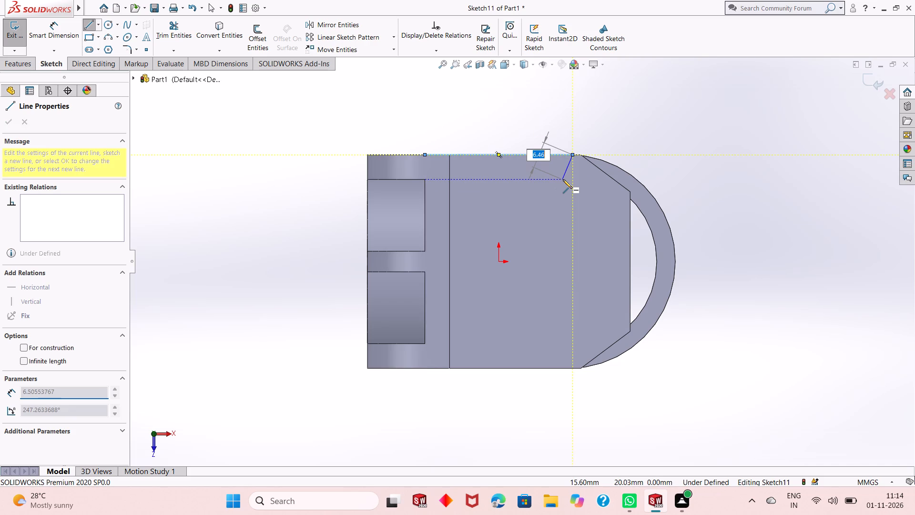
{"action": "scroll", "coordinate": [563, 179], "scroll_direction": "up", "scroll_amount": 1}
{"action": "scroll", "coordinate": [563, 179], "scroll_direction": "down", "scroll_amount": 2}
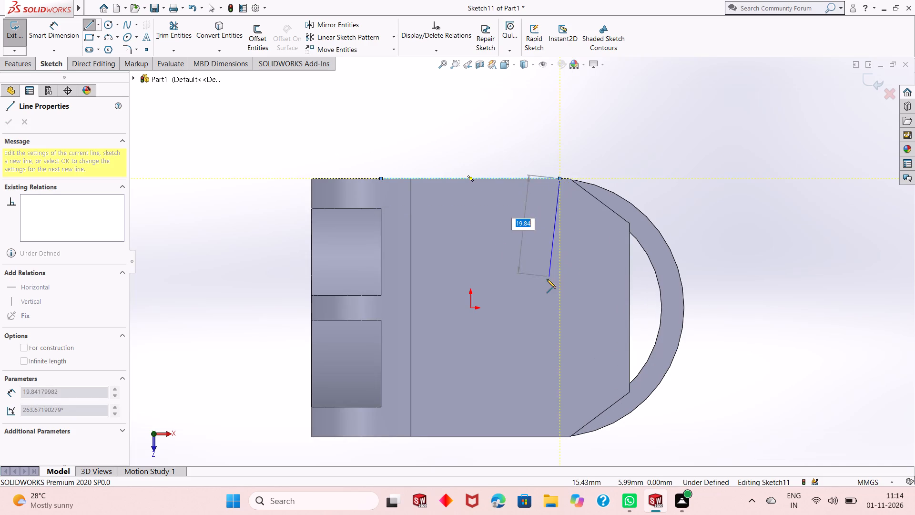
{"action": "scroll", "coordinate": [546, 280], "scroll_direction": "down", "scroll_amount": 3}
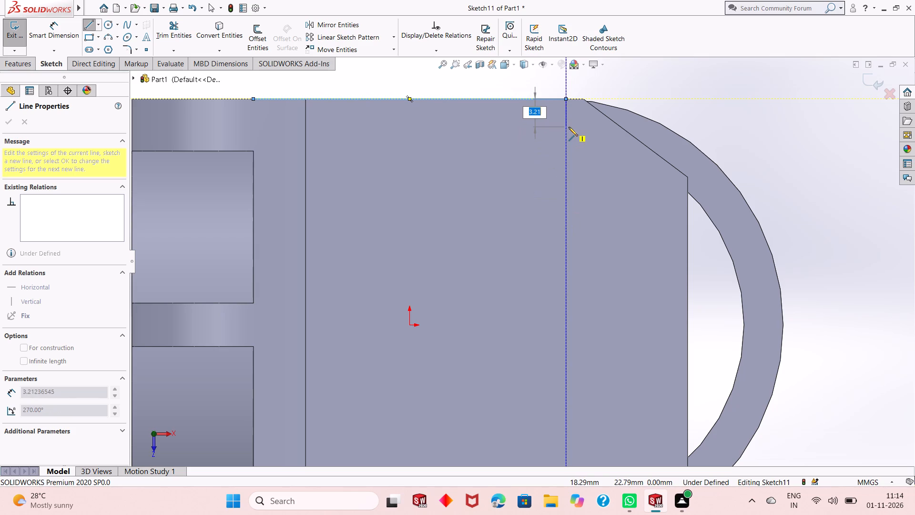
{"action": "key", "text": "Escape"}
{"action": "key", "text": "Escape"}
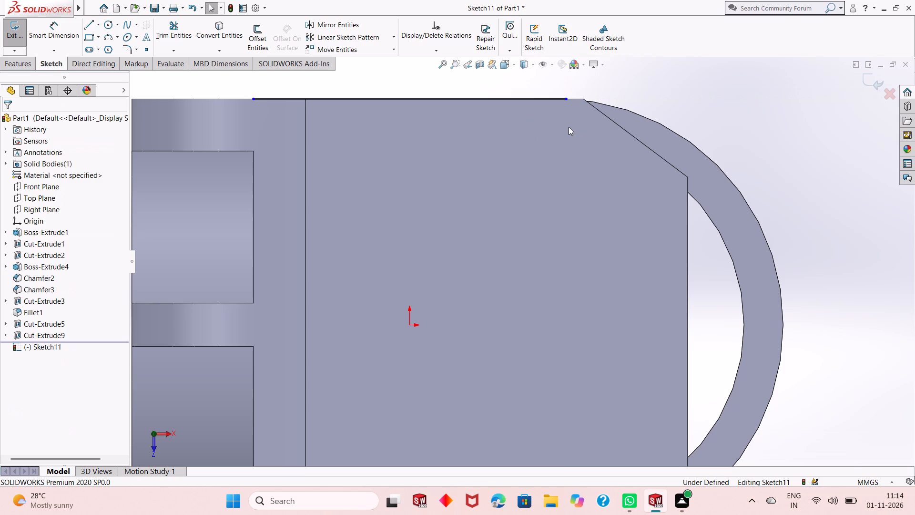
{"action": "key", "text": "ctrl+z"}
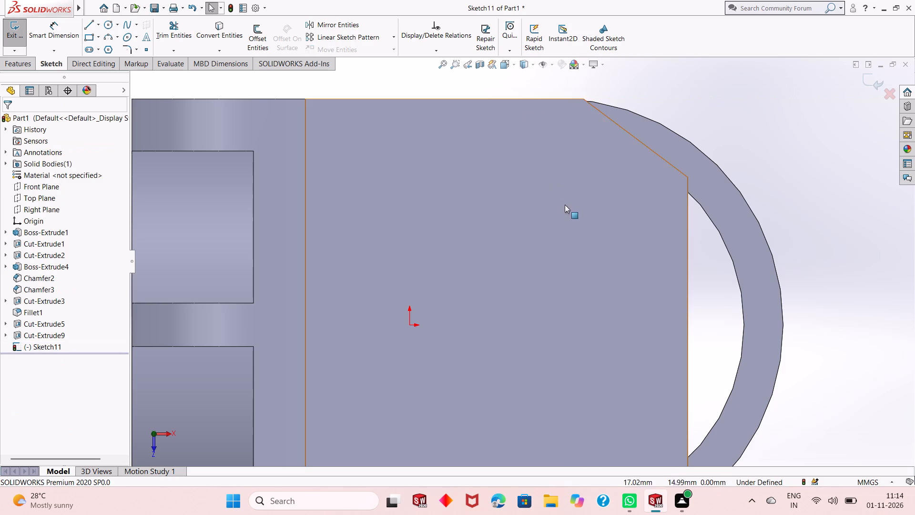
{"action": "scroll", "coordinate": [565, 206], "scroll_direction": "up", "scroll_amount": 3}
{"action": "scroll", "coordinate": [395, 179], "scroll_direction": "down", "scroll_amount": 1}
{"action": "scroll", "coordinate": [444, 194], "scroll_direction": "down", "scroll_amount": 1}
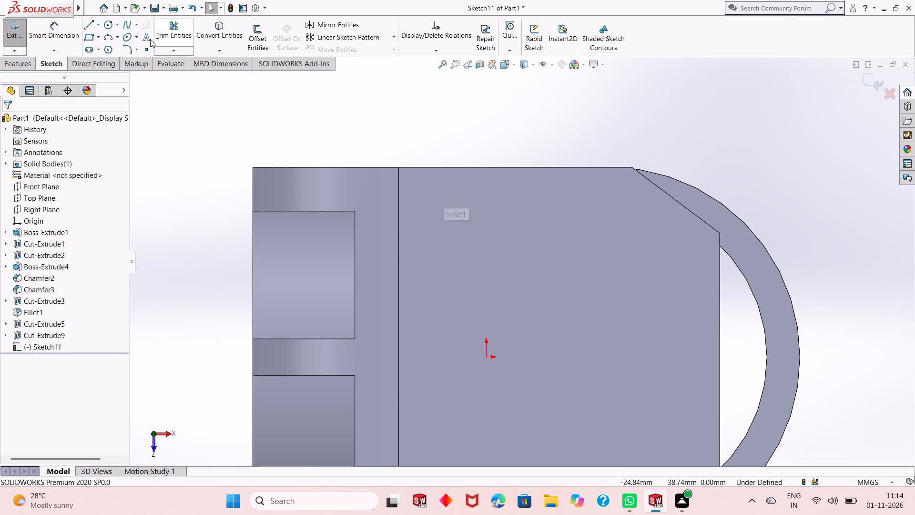
Sketch a closed rectangle, 36 mm long and 17.5 mm wide, extending from the inner end of the rear (-Z side) pocket along the top face.
{"action": "left_click", "coordinate": [84, 26]}
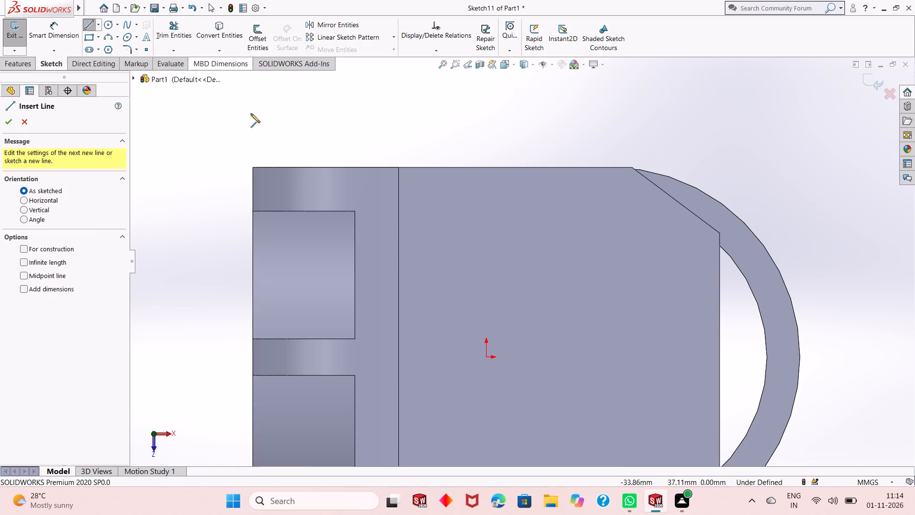
{"action": "left_click", "coordinate": [354, 210]}
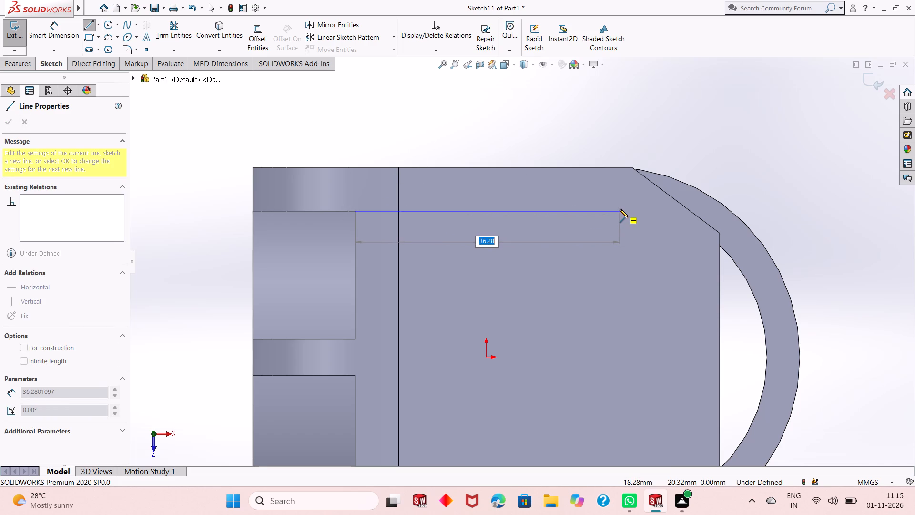
{"action": "type", "text": "36"}
{"action": "key", "text": "Return"}
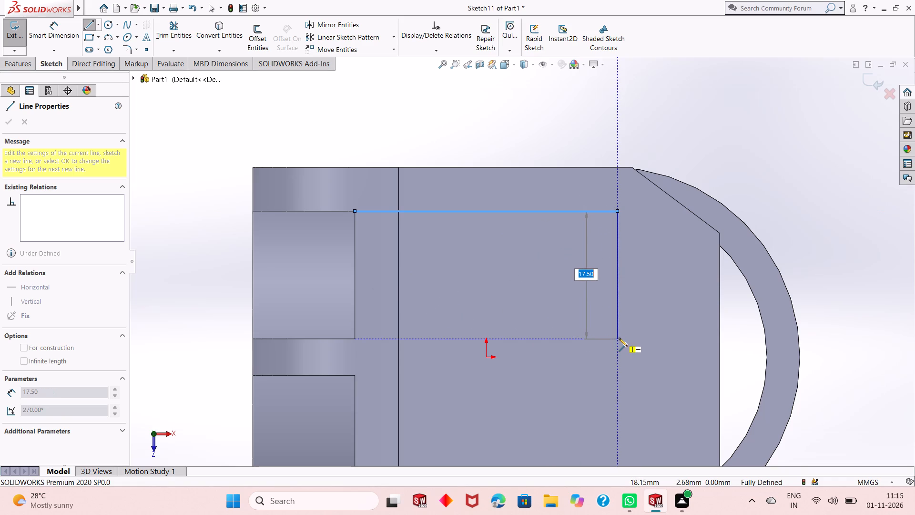
{"action": "left_click", "coordinate": [619, 338]}
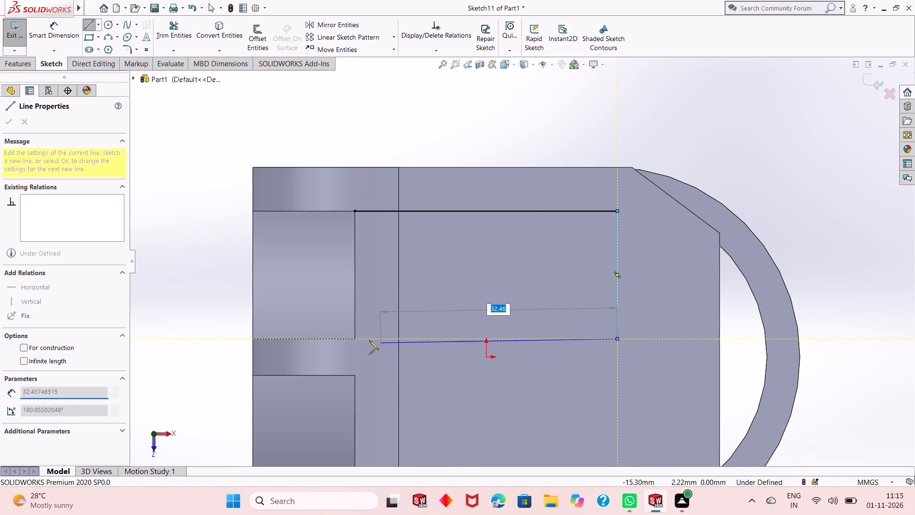
{"action": "left_click", "coordinate": [355, 338]}
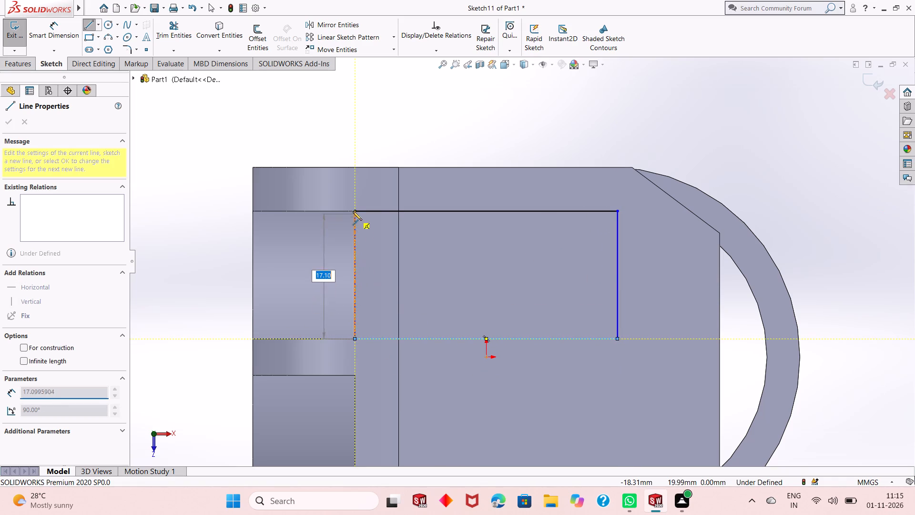
{"action": "left_click", "coordinate": [354, 212]}
{"action": "right_click", "coordinate": [453, 99]}
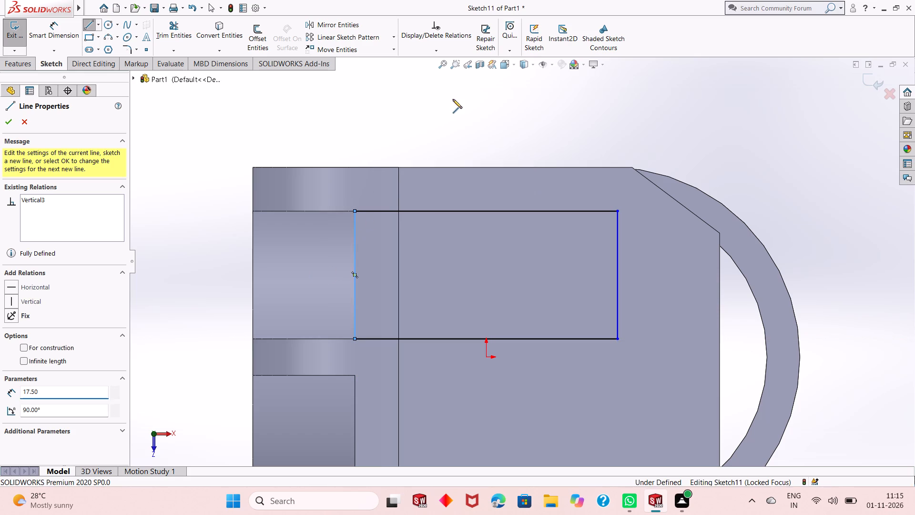
{"action": "left_click", "coordinate": [474, 106]}
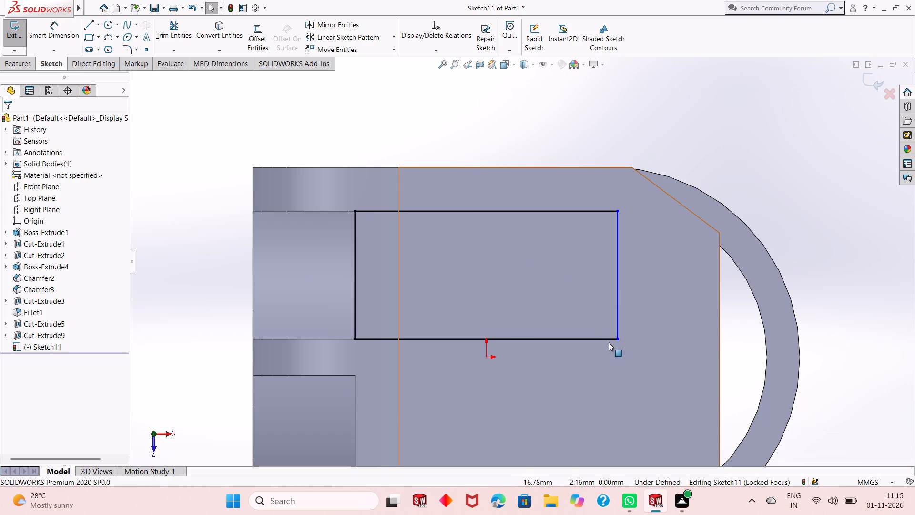
Dimension the long outer side of the rectangle as 36 mm.
{"action": "left_click", "coordinate": [62, 33]}
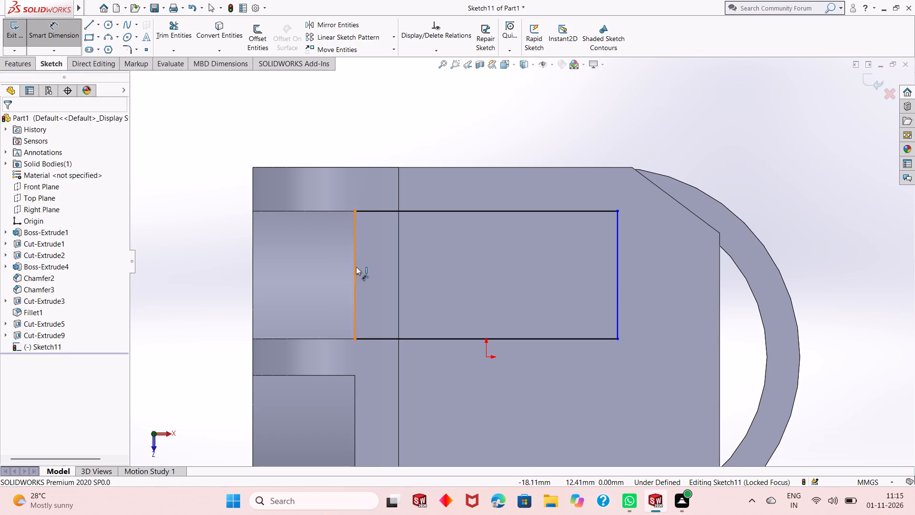
{"action": "left_click", "coordinate": [467, 211]}
{"action": "left_click", "coordinate": [471, 115]}
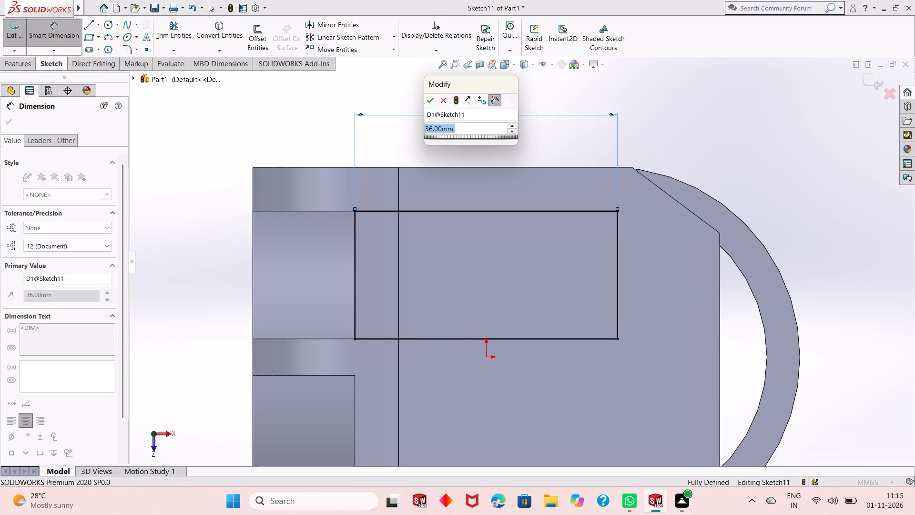
{"action": "key", "text": "Return"}
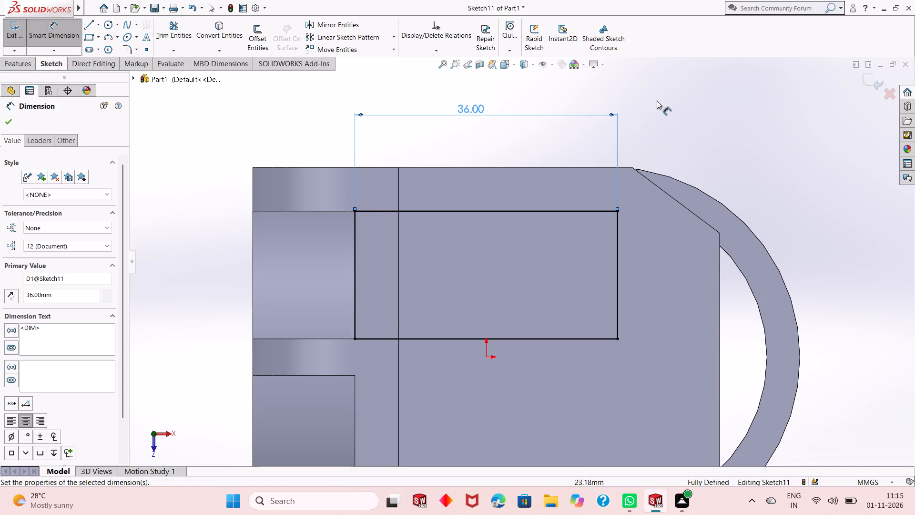
{"action": "right_click", "coordinate": [657, 101]}
{"action": "left_click", "coordinate": [674, 127]}
Sketch a second closed rectangle, 36 mm by 17.5 mm, extending from the inner end of the front (+Z side) pocket.
{"action": "scroll", "coordinate": [465, 180], "scroll_direction": "up", "scroll_amount": 1}
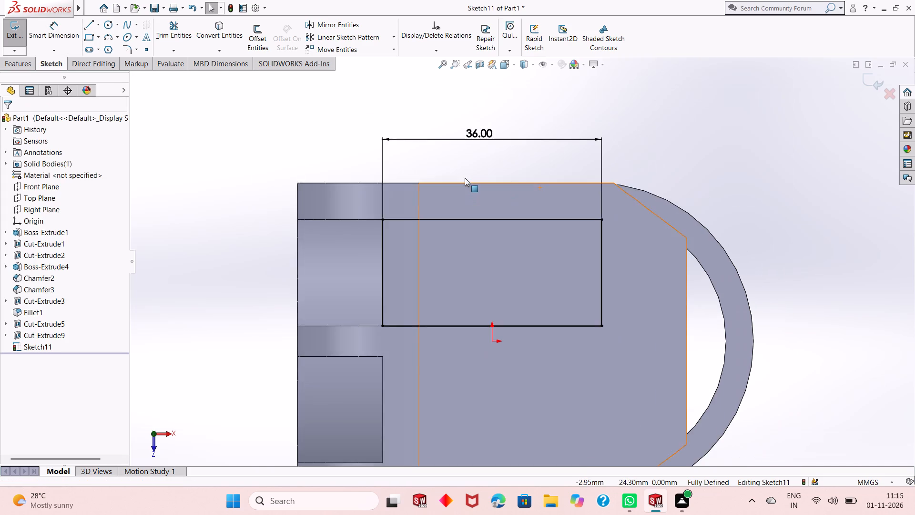
{"action": "scroll", "coordinate": [465, 178], "scroll_direction": "up", "scroll_amount": 2}
{"action": "scroll", "coordinate": [502, 414], "scroll_direction": "down", "scroll_amount": 3}
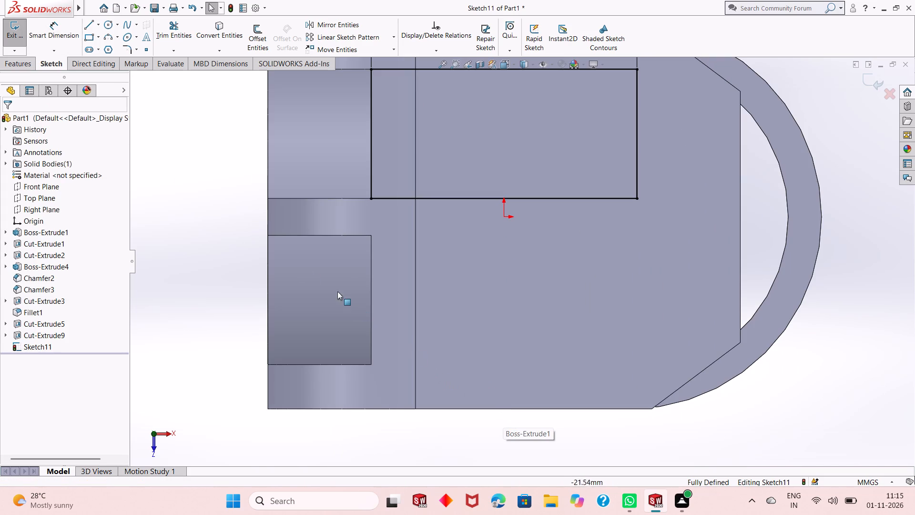
{"action": "left_click", "coordinate": [87, 22]}
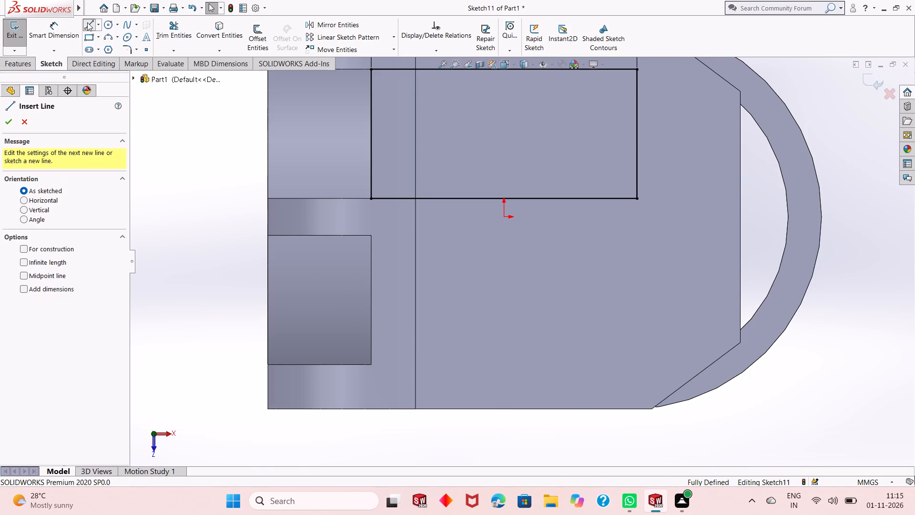
{"action": "left_click", "coordinate": [370, 363]}
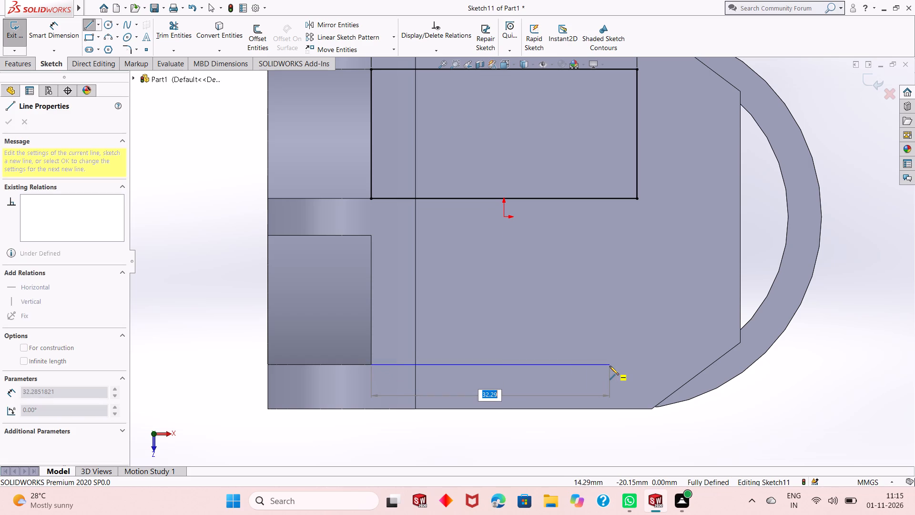
{"action": "type", "text": "36"}
{"action": "key", "text": "Return"}
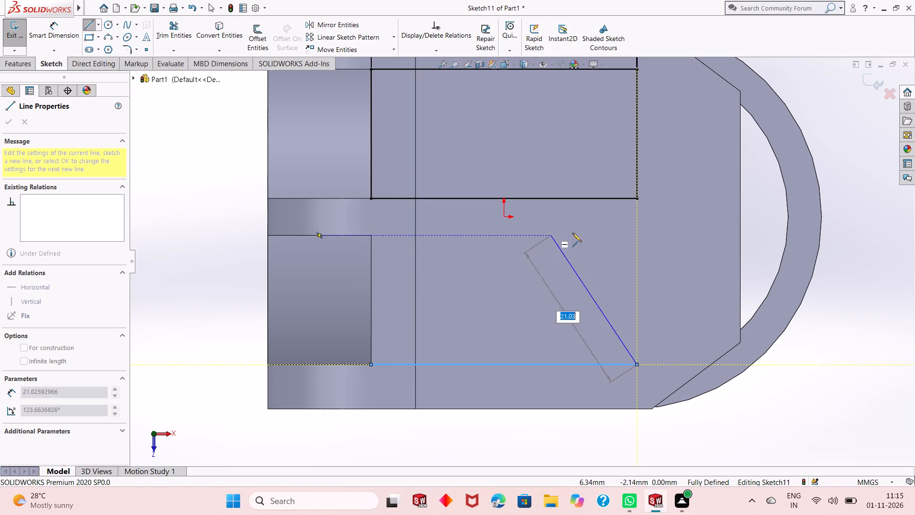
{"action": "left_click", "coordinate": [636, 235]}
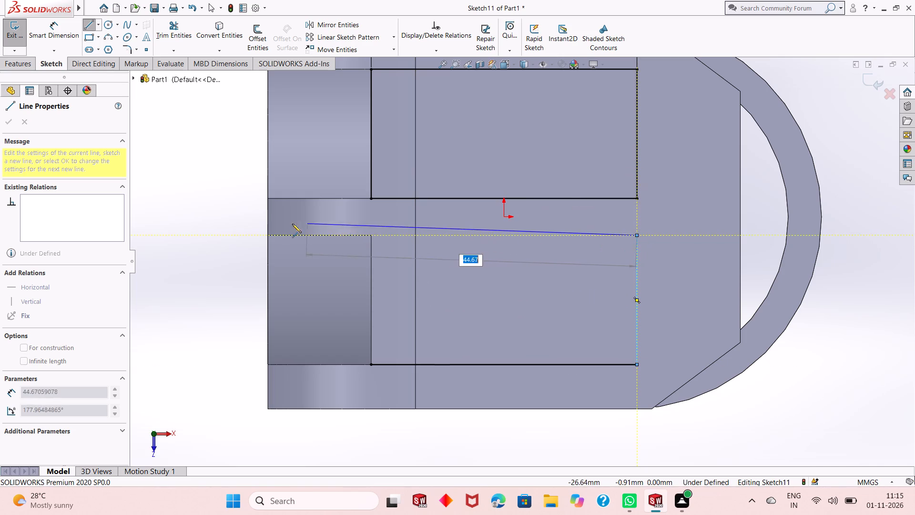
{"action": "left_click", "coordinate": [371, 235]}
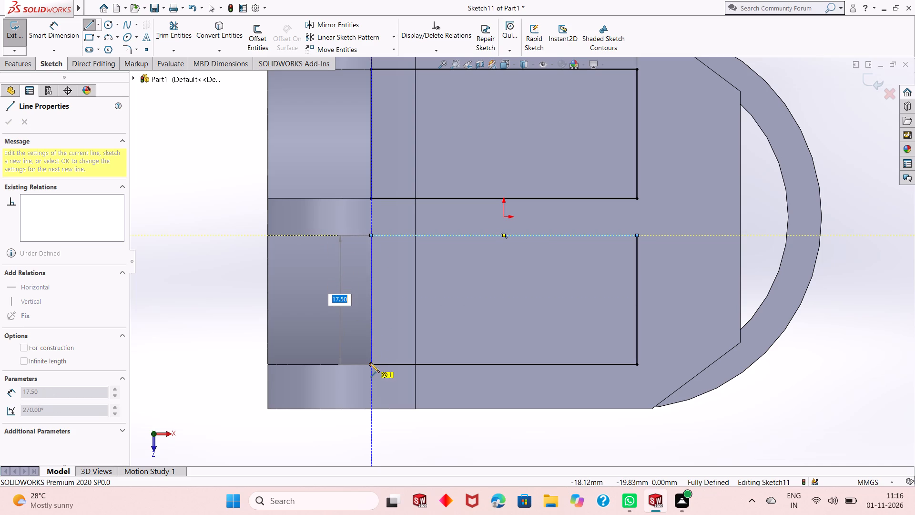
{"action": "left_click", "coordinate": [370, 363]}
{"action": "right_click", "coordinate": [198, 178]}
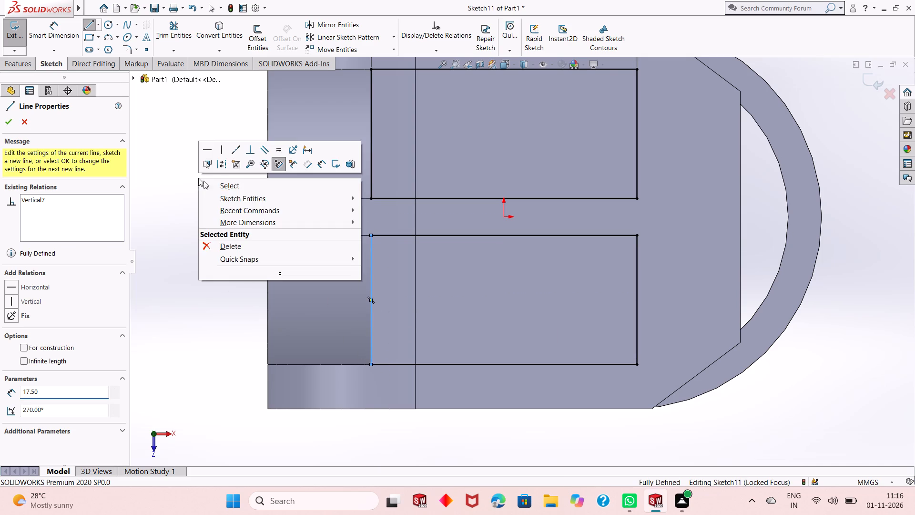
{"action": "left_click", "coordinate": [210, 183]}
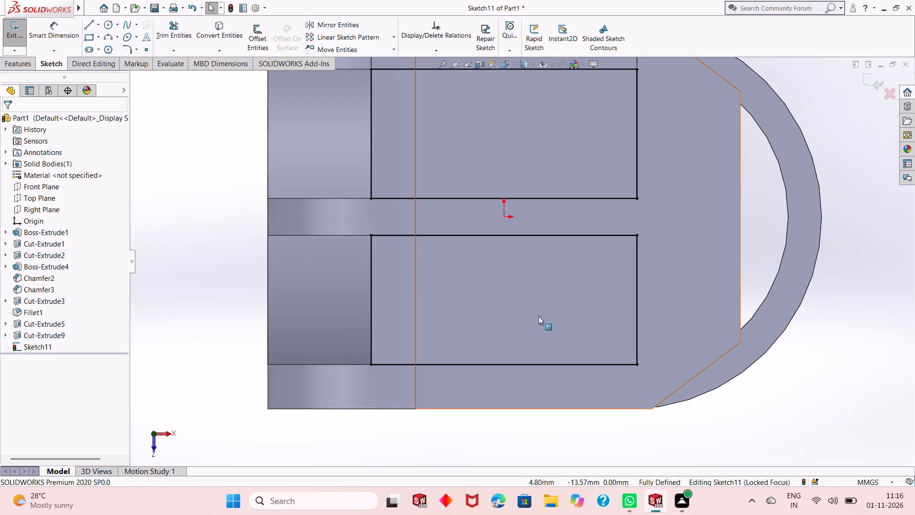
Cut-extrude both top-face rectangles to a blind depth of 14 mm.
{"action": "scroll", "coordinate": [532, 310], "scroll_direction": "up", "scroll_amount": 3}
{"action": "scroll", "coordinate": [536, 256], "scroll_direction": "down", "scroll_amount": 1}
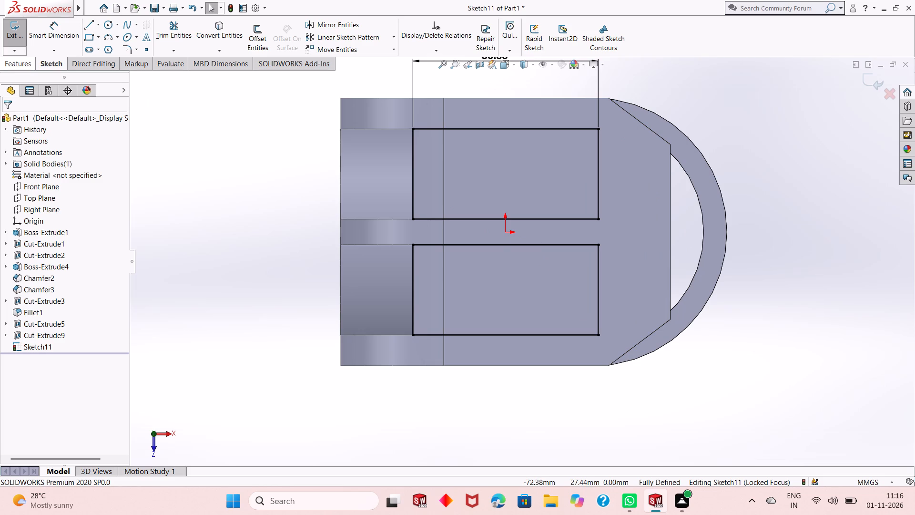
{"action": "left_click", "coordinate": [21, 65]}
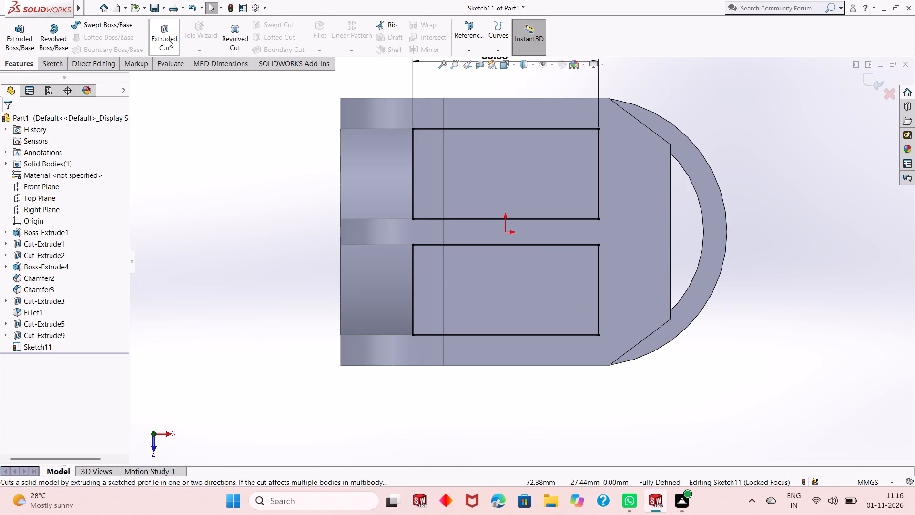
{"action": "left_click", "coordinate": [168, 39]}
{"action": "middle_click_drag", "start_coordinate": [473, 341], "coordinate": [486, 263]}
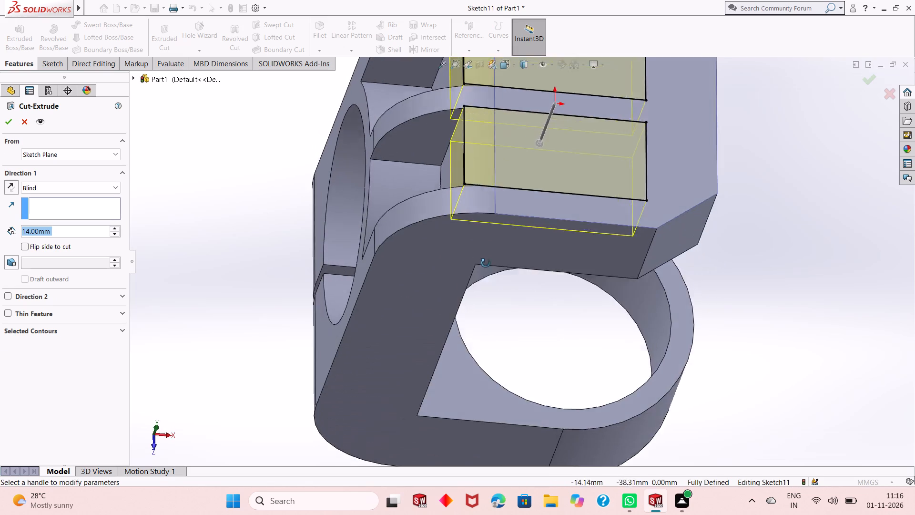
{"action": "middle_click_drag", "start_coordinate": [486, 263], "coordinate": [529, 267]}
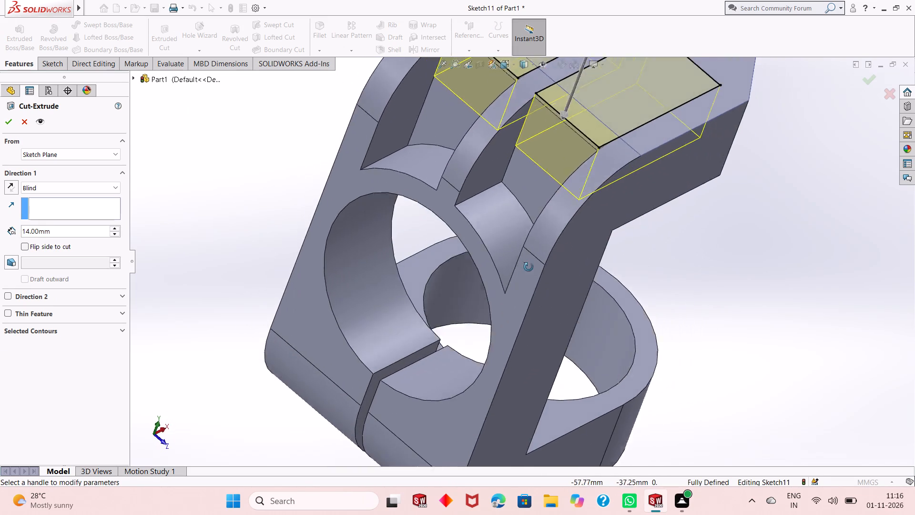
{"action": "middle_click_drag", "start_coordinate": [529, 267], "coordinate": [522, 233]}
{"action": "scroll", "coordinate": [516, 265], "scroll_direction": "up", "scroll_amount": 3}
{"action": "scroll", "coordinate": [563, 133], "scroll_direction": "down", "scroll_amount": 2}
{"action": "scroll", "coordinate": [591, 299], "scroll_direction": "up", "scroll_amount": 1}
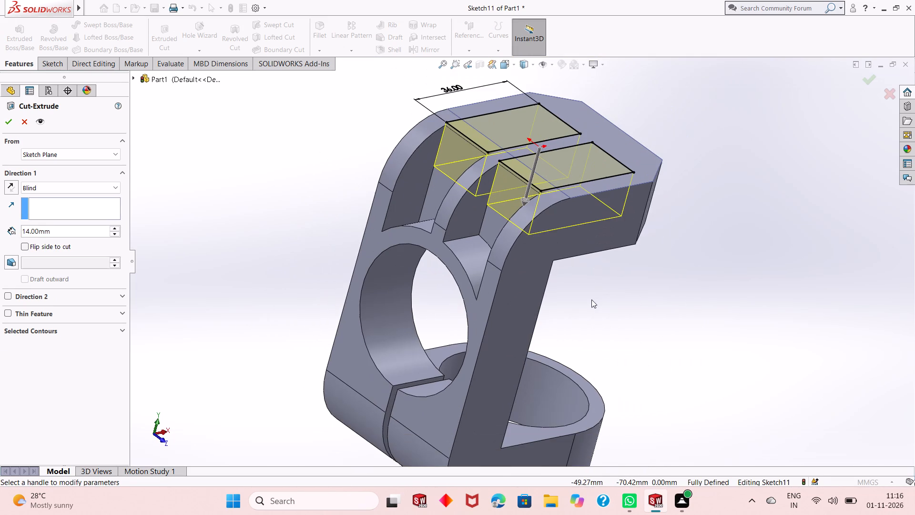
{"action": "triple_click", "coordinate": [56, 231]}
{"action": "left_click", "coordinate": [57, 232]}
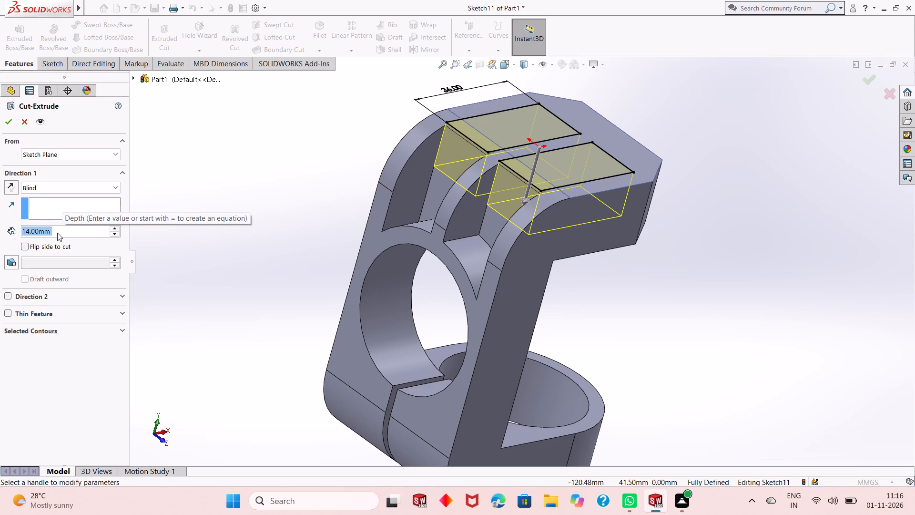
{"action": "type", "text": "14"}
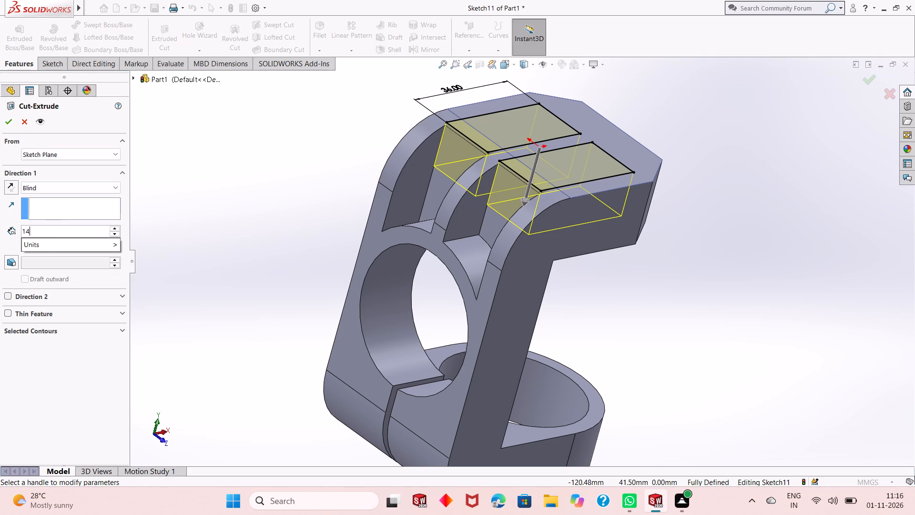
{"action": "key", "text": "Return"}
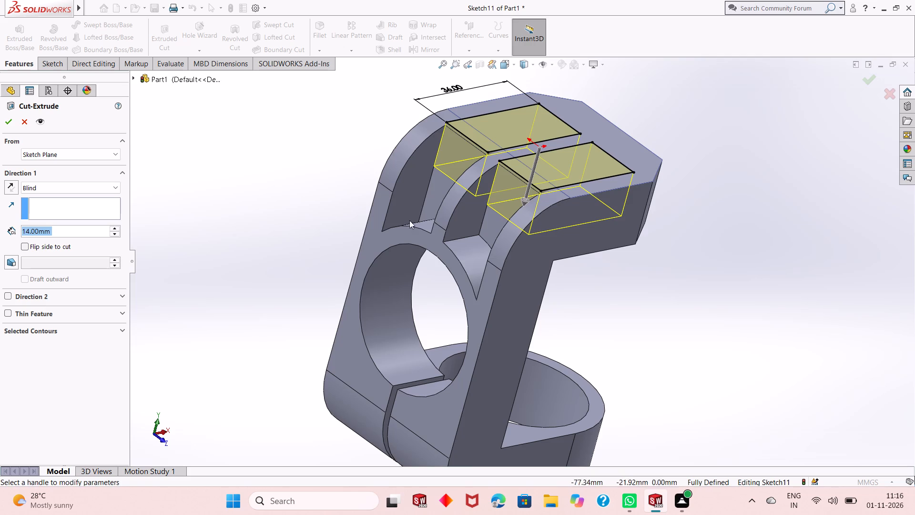
{"action": "middle_click_drag", "start_coordinate": [484, 196], "coordinate": [482, 282]}
{"action": "scroll", "coordinate": [483, 282], "scroll_direction": "up", "scroll_amount": 1}
{"action": "scroll", "coordinate": [521, 233], "scroll_direction": "up", "scroll_amount": 1}
{"action": "scroll", "coordinate": [620, 100], "scroll_direction": "down", "scroll_amount": 3}
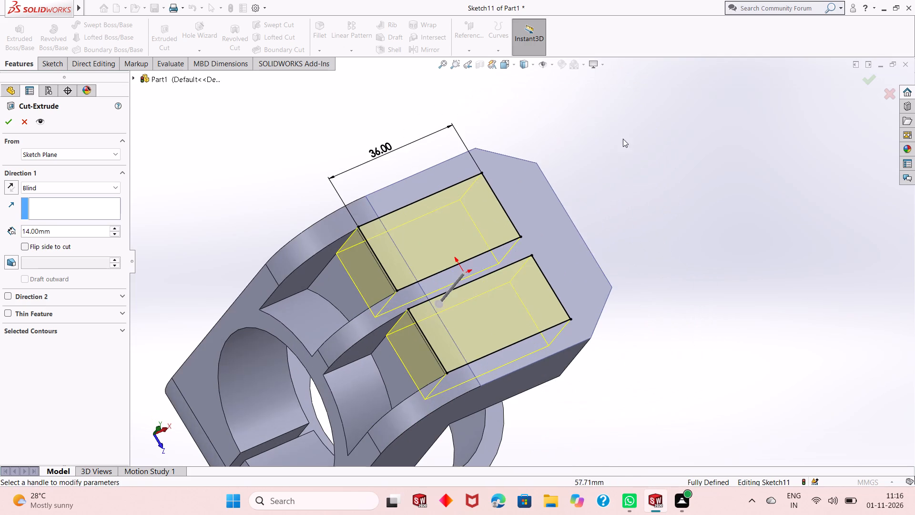
{"action": "middle_click_drag", "start_coordinate": [478, 295], "coordinate": [445, 314]}
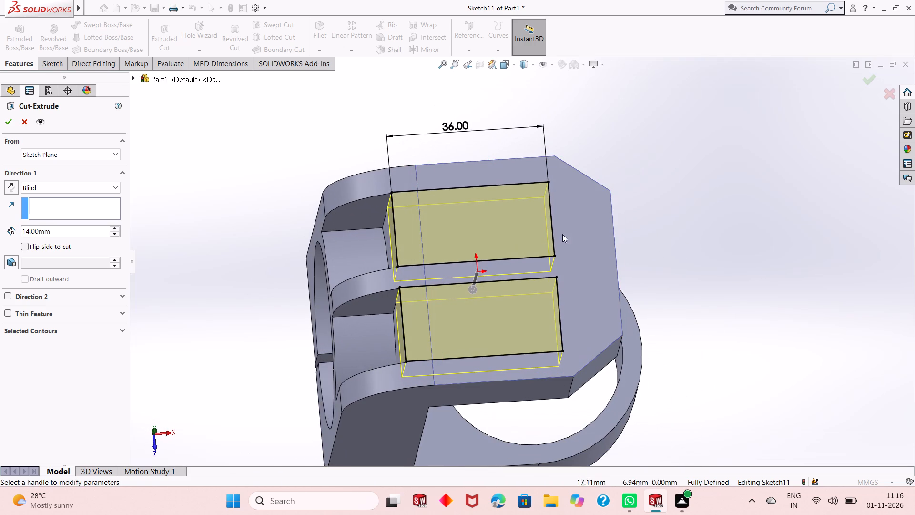
{"action": "left_click", "coordinate": [9, 124]}
{"action": "left_click", "coordinate": [270, 278]}
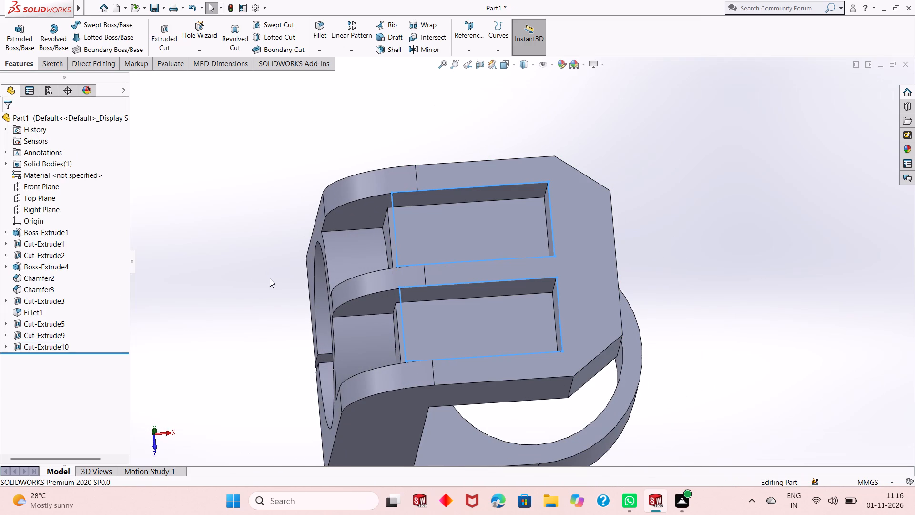
Examine the new top-arm pockets and how they meet the back-wall pockets from several angles.
{"action": "middle_click_drag", "start_coordinate": [383, 330], "coordinate": [377, 261]}
{"action": "middle_click_drag", "start_coordinate": [461, 164], "coordinate": [543, 129]}
{"action": "scroll", "coordinate": [495, 190], "scroll_direction": "up", "scroll_amount": 1}
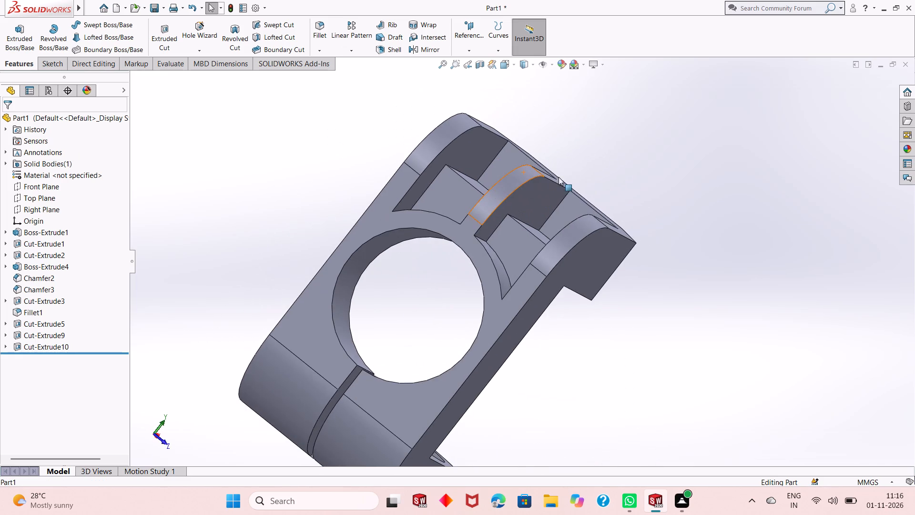
{"action": "middle_click_drag", "start_coordinate": [559, 179], "coordinate": [489, 243]}
{"action": "scroll", "coordinate": [489, 243], "scroll_direction": "up", "scroll_amount": 1}
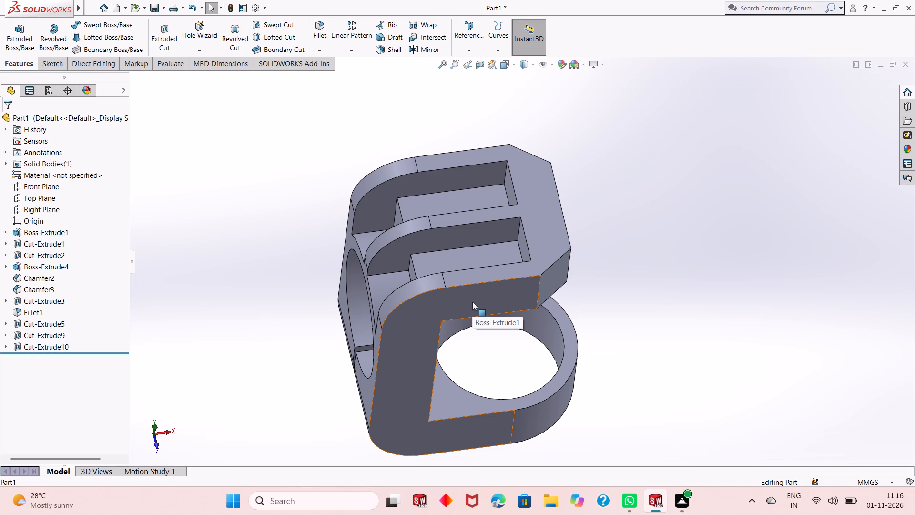
{"action": "middle_click_drag", "start_coordinate": [472, 302], "coordinate": [477, 258]}
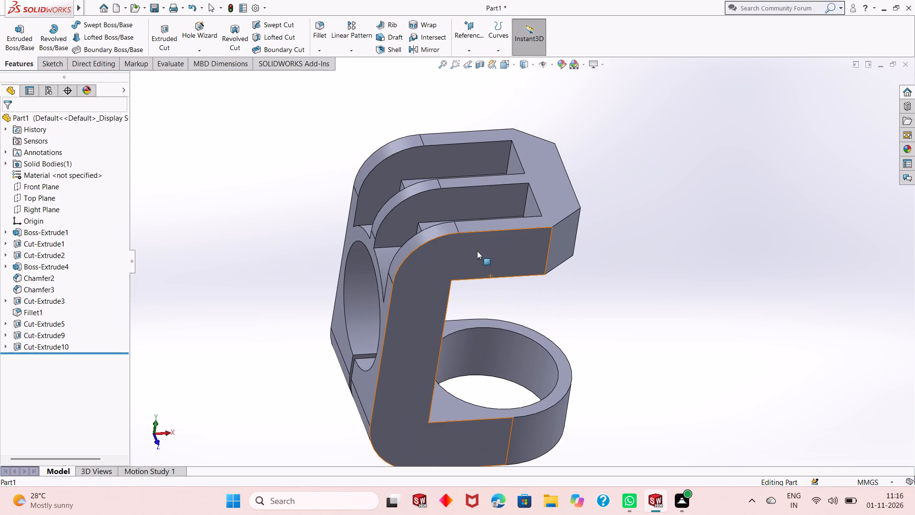
{"action": "scroll", "coordinate": [476, 251], "scroll_direction": "down", "scroll_amount": 2}
{"action": "middle_click_drag", "start_coordinate": [423, 318], "coordinate": [409, 288]}
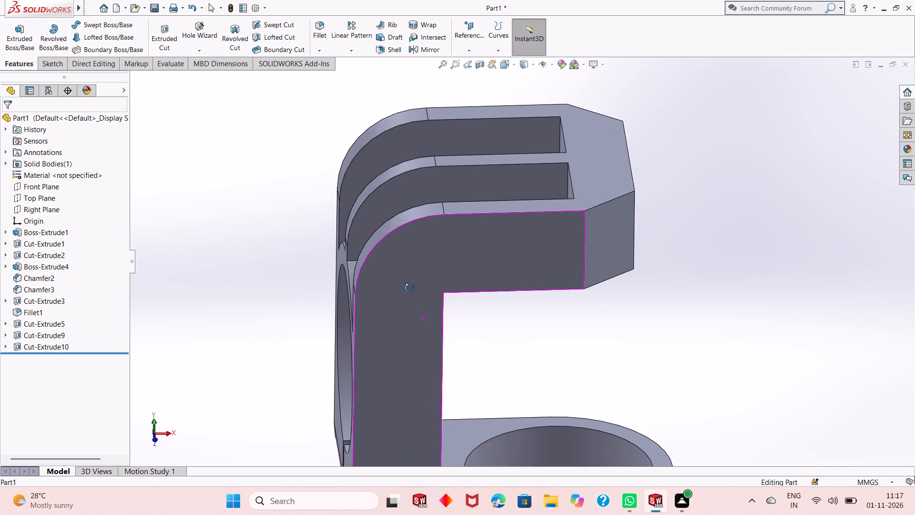
{"action": "middle_click_drag", "start_coordinate": [409, 288], "coordinate": [425, 275]}
{"action": "scroll", "coordinate": [429, 285], "scroll_direction": "up", "scroll_amount": 2}
{"action": "middle_click_drag", "start_coordinate": [484, 240], "coordinate": [498, 269]}
Open a new sketch on the upper arm's flat top face and view it face-on.
{"action": "left_click", "coordinate": [535, 174]}
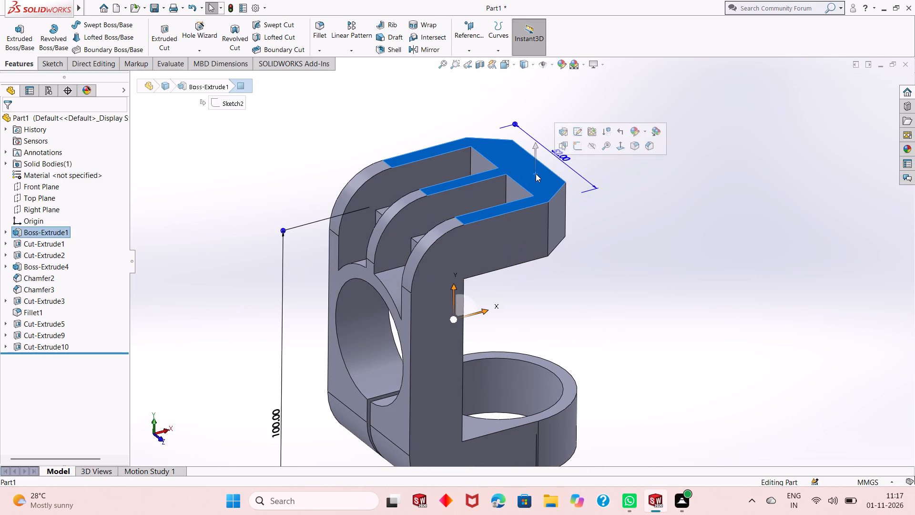
{"action": "left_click", "coordinate": [578, 149]}
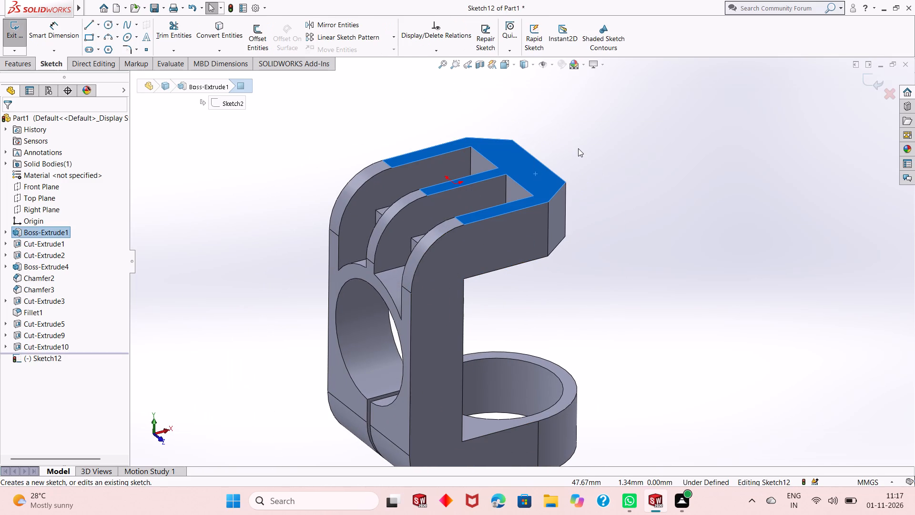
{"action": "key", "text": "ctrl+8"}
{"action": "scroll", "coordinate": [509, 248], "scroll_direction": "up", "scroll_amount": 2}
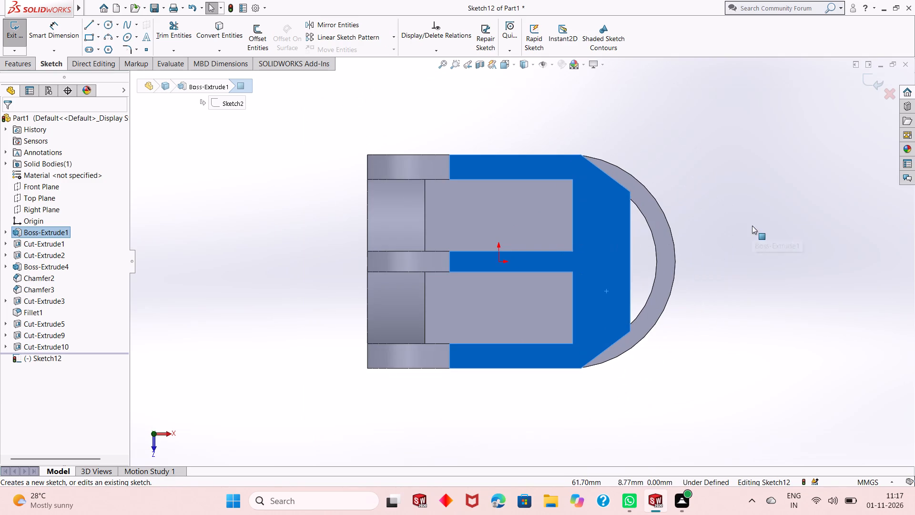
{"action": "left_click", "coordinate": [753, 225]}
{"action": "scroll", "coordinate": [597, 326], "scroll_direction": "up", "scroll_amount": 1}
{"action": "scroll", "coordinate": [598, 263], "scroll_direction": "down", "scroll_amount": 2}
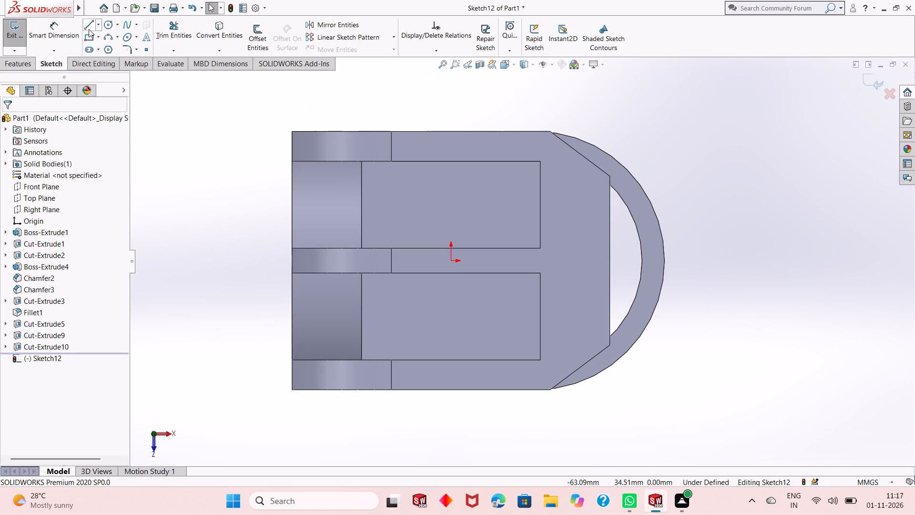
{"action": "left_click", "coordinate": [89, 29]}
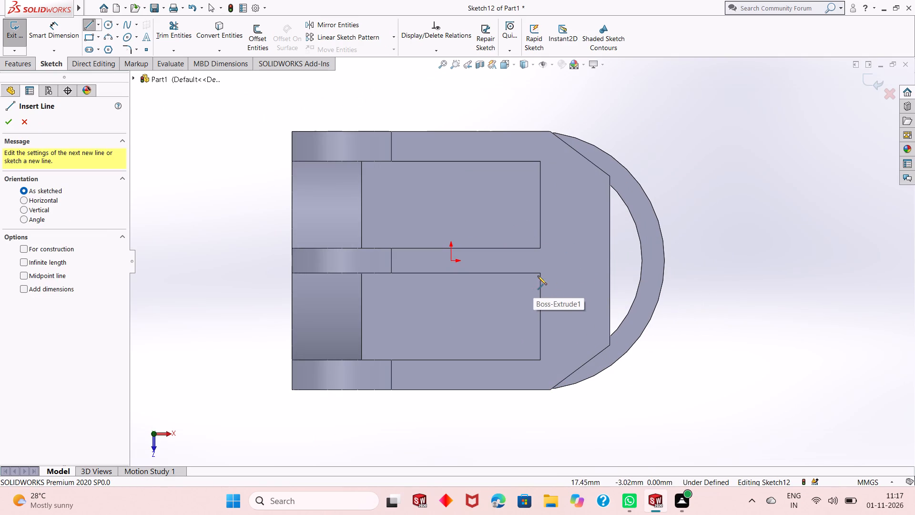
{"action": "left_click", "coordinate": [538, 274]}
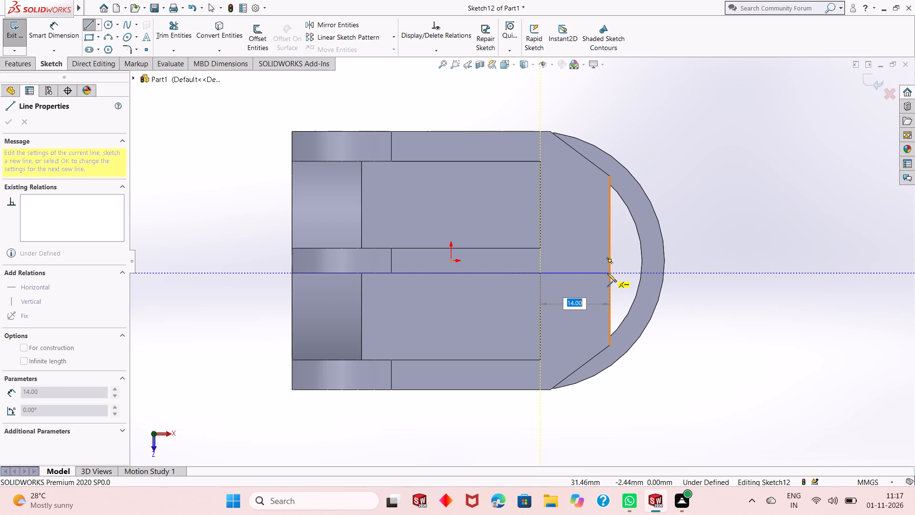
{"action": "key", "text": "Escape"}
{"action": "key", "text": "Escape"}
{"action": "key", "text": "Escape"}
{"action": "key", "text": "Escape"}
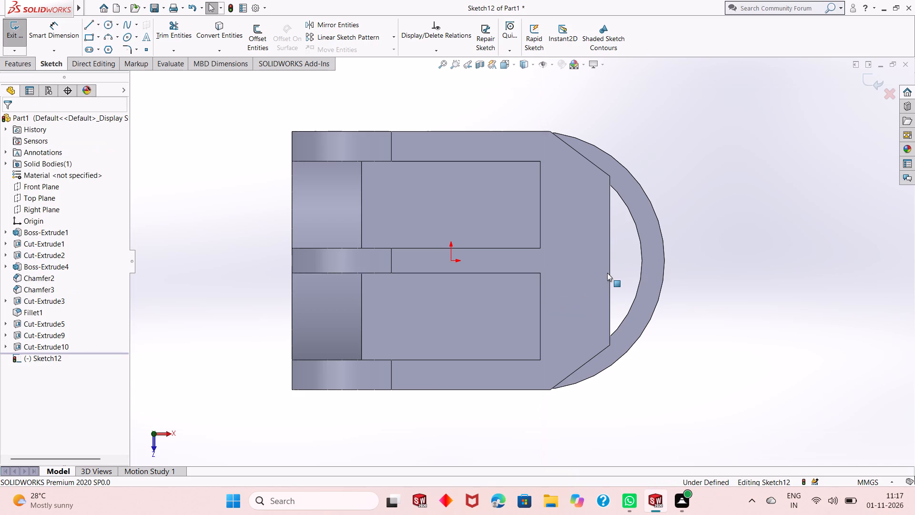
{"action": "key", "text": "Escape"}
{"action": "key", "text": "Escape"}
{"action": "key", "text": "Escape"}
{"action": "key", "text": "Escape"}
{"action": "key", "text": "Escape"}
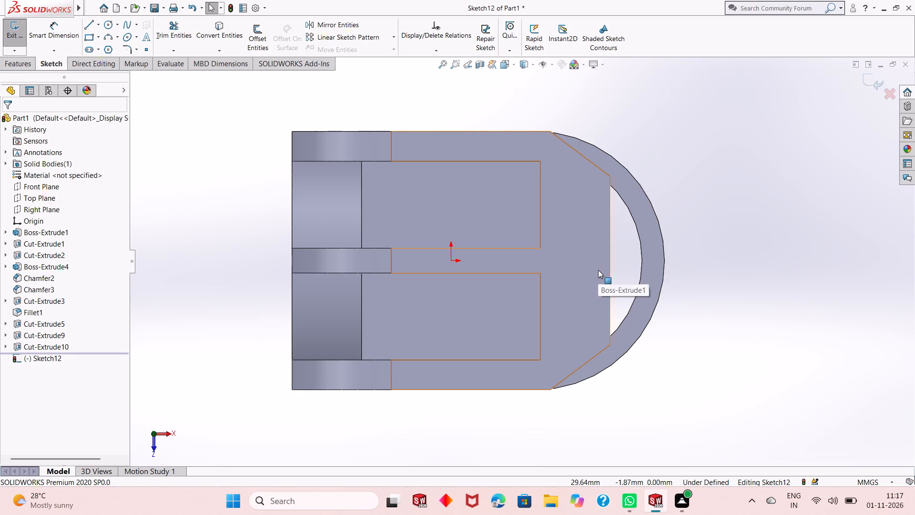
Sketch a circle of about 10.9 mm radius, centred level with the origin and in line with the two pockets' end walls near the chamfered tip.
{"action": "scroll", "coordinate": [598, 270], "scroll_direction": "up", "scroll_amount": 1}
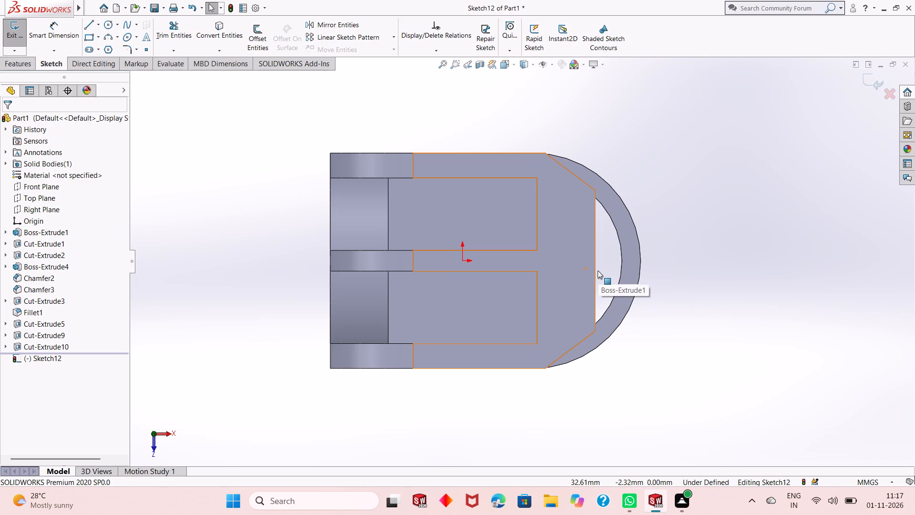
{"action": "scroll", "coordinate": [598, 270], "scroll_direction": "down", "scroll_amount": 2}
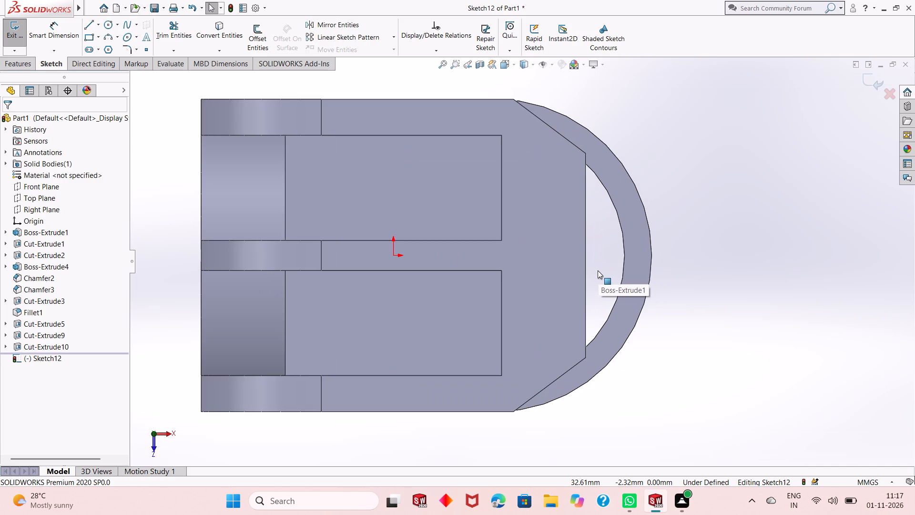
{"action": "scroll", "coordinate": [598, 270], "scroll_direction": "up", "scroll_amount": 3}
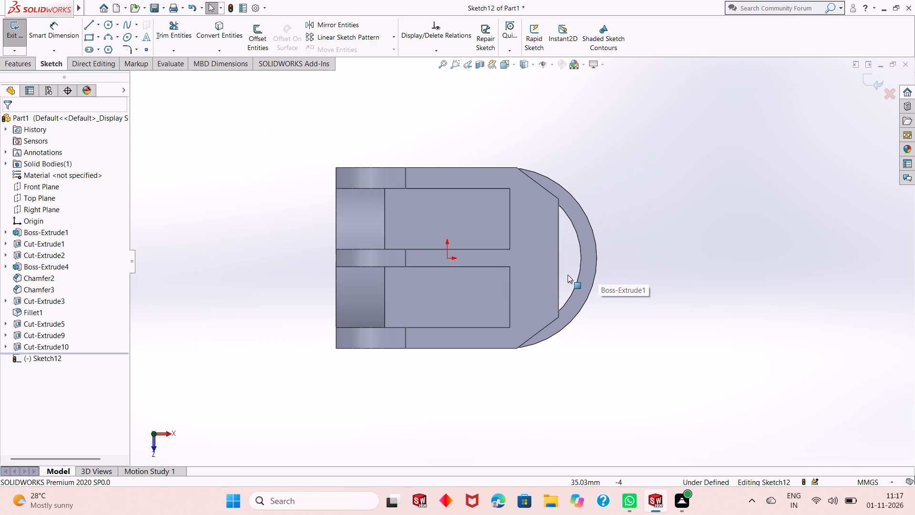
{"action": "left_click", "coordinate": [111, 26]}
{"action": "scroll", "coordinate": [539, 260], "scroll_direction": "down", "scroll_amount": 2}
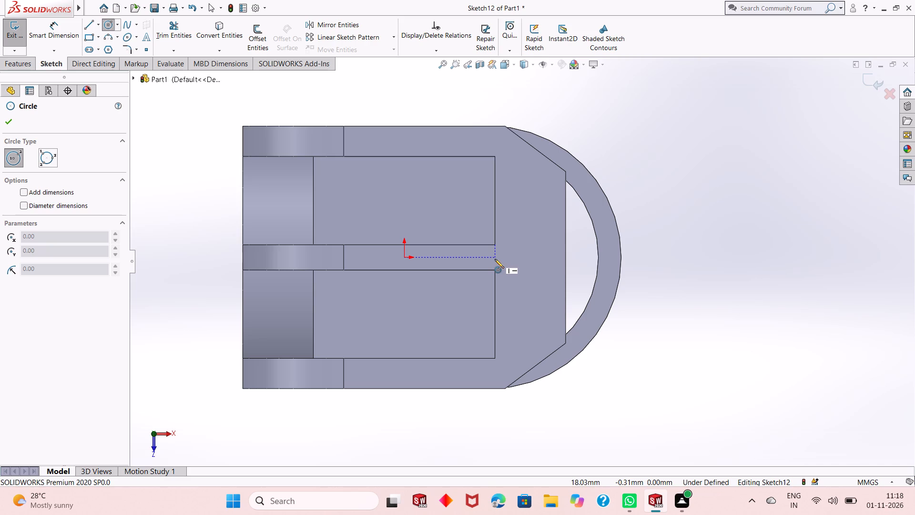
{"action": "left_click", "coordinate": [495, 259]}
{"action": "left_click", "coordinate": [518, 207]}
{"action": "right_click", "coordinate": [642, 131]}
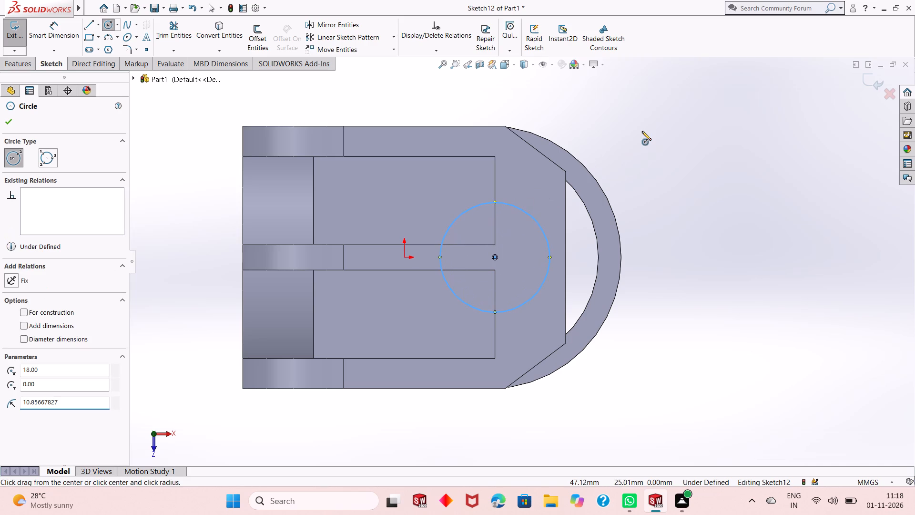
{"action": "left_click", "coordinate": [682, 142]}
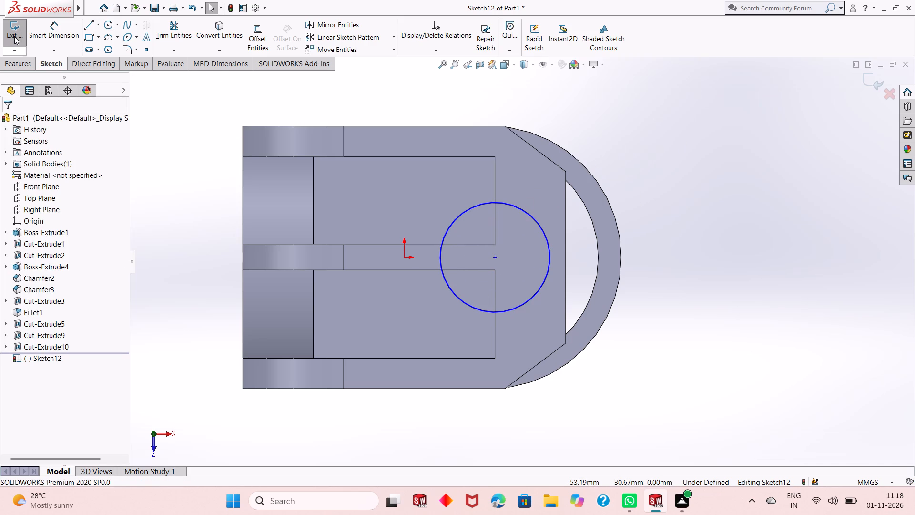
Dimension the circle's diameter as 20 mm.
{"action": "left_click", "coordinate": [59, 35]}
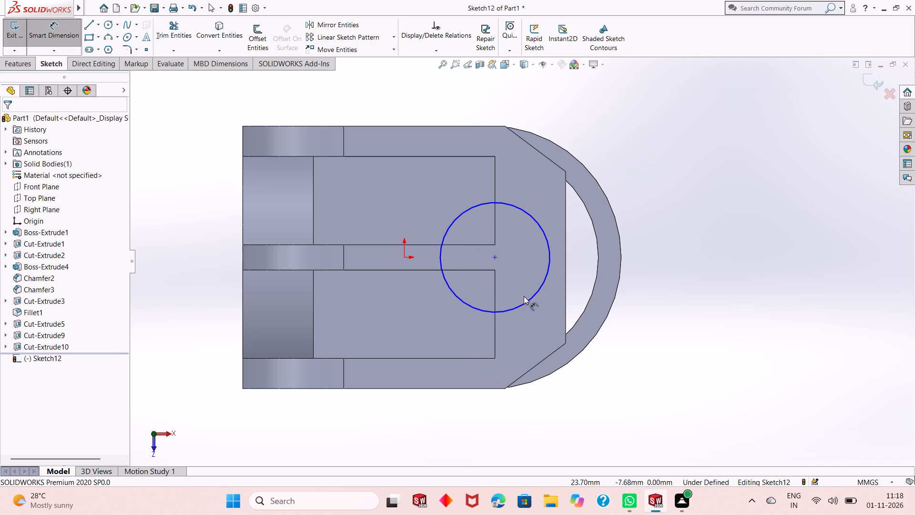
{"action": "left_click", "coordinate": [525, 302]}
{"action": "left_click", "coordinate": [681, 348]}
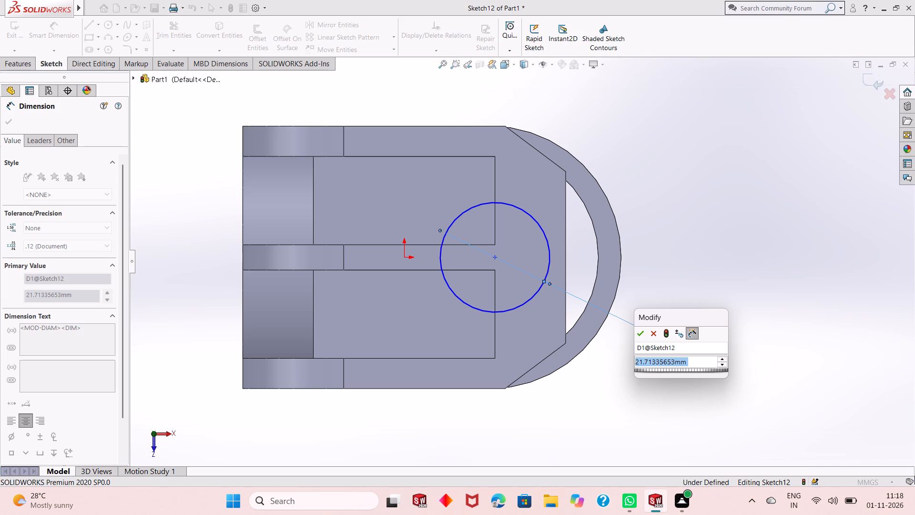
{"action": "type", "text": "20"}
{"action": "key", "text": "Return"}
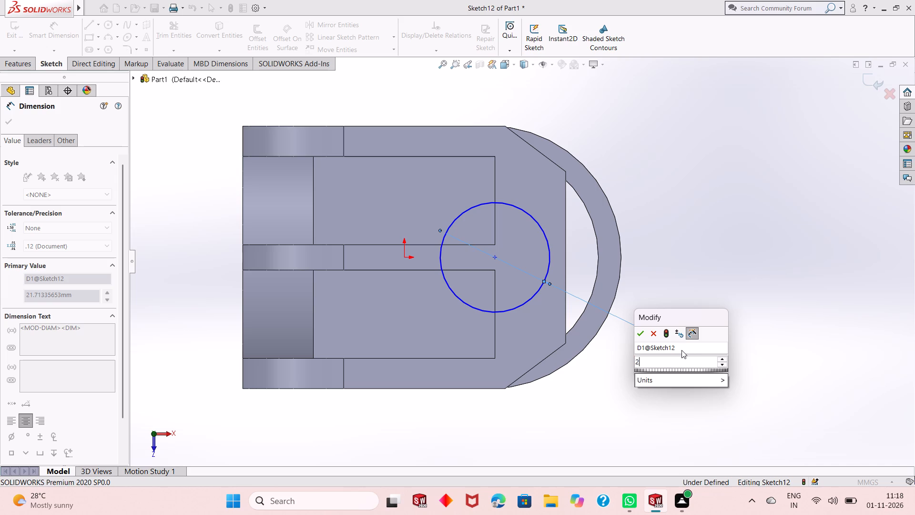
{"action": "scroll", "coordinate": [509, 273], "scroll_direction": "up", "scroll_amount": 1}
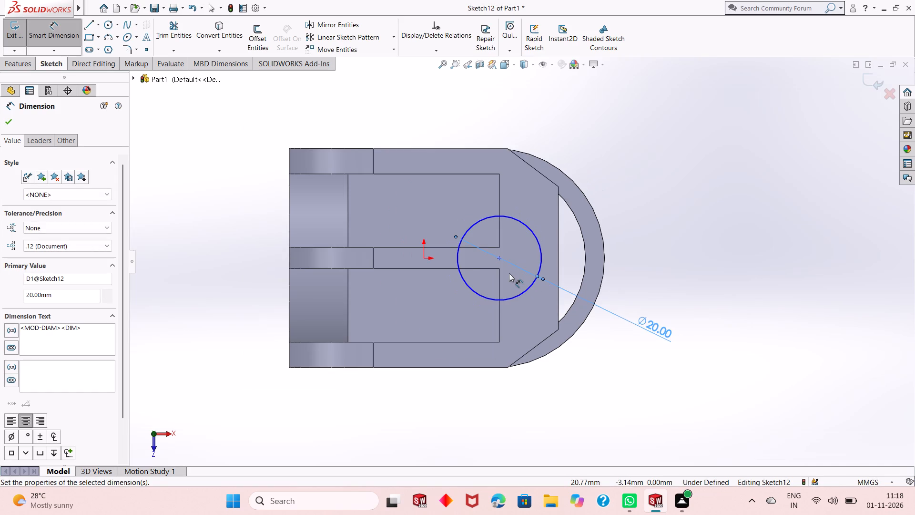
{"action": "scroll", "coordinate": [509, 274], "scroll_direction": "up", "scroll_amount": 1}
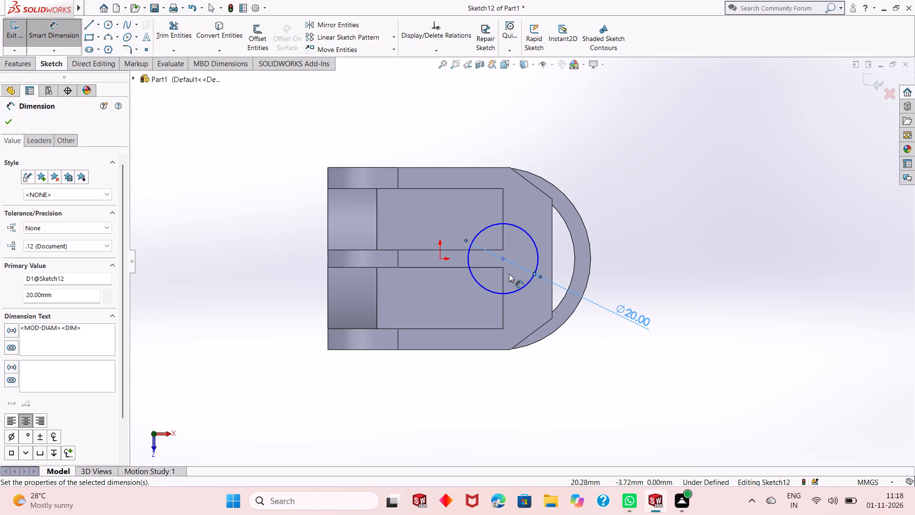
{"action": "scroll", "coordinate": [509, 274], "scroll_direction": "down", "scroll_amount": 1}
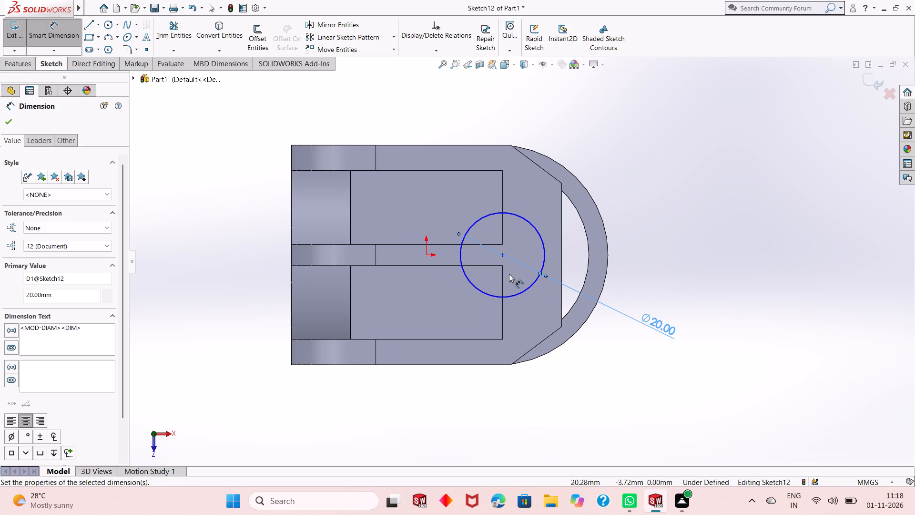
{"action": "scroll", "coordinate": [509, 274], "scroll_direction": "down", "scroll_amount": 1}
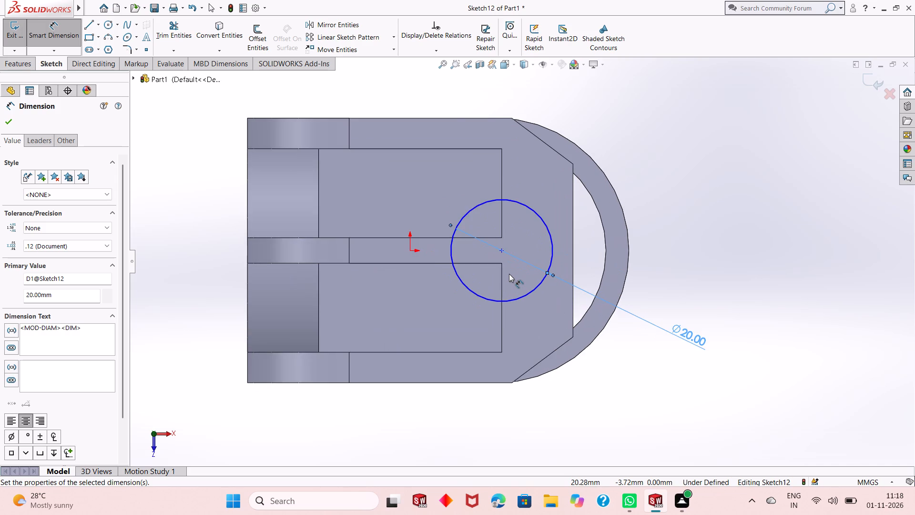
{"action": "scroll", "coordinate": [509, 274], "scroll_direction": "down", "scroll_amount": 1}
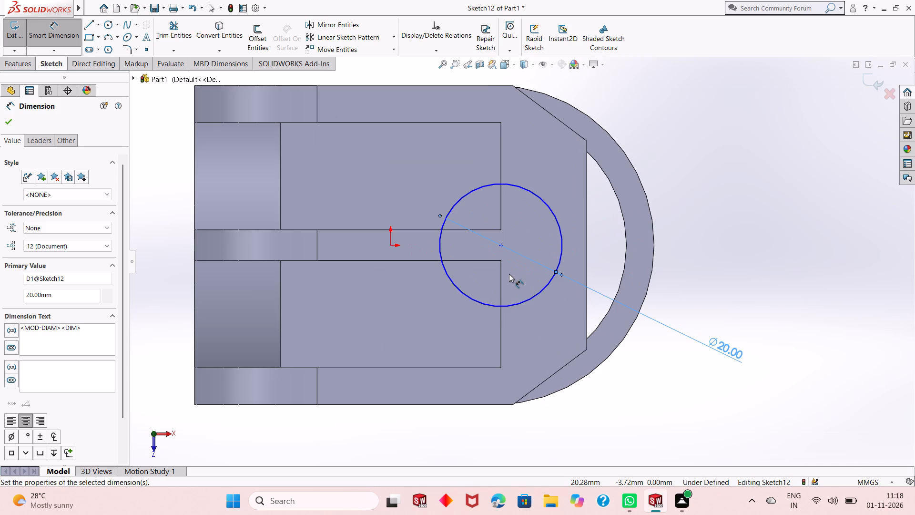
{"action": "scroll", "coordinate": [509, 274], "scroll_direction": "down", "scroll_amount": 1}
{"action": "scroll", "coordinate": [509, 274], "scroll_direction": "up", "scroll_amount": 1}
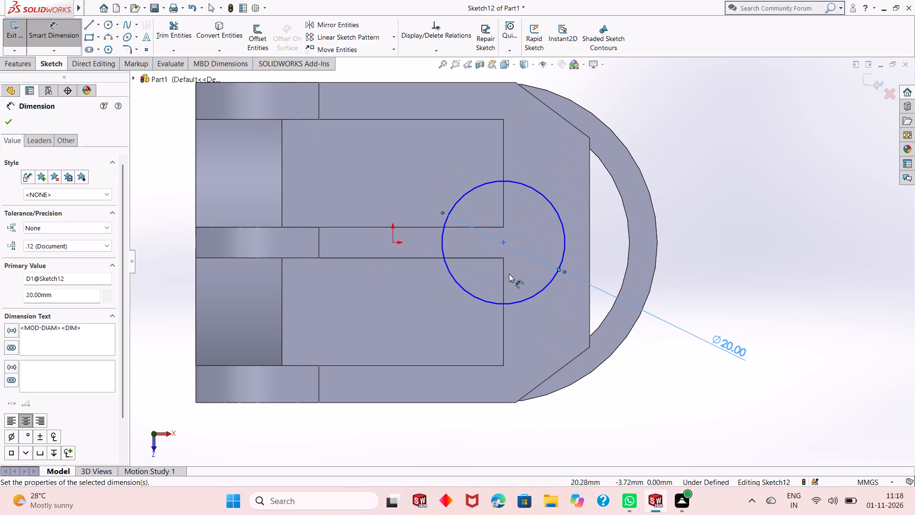
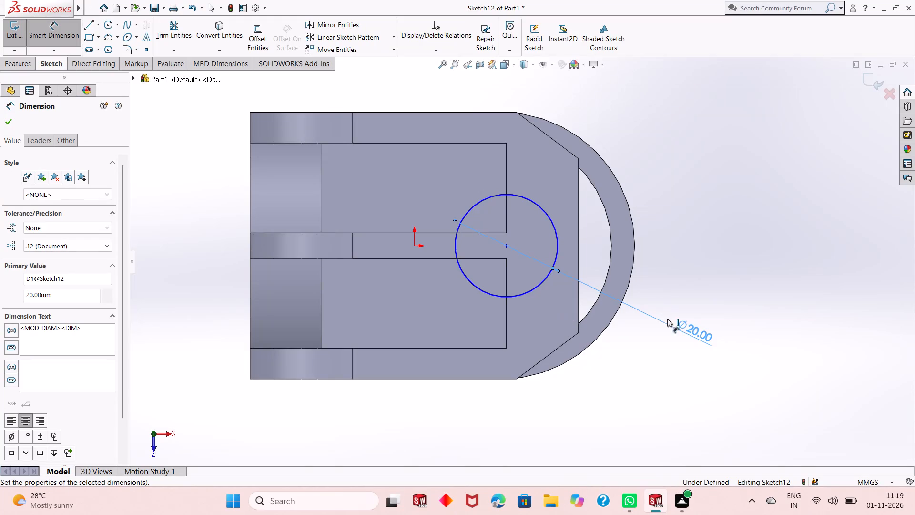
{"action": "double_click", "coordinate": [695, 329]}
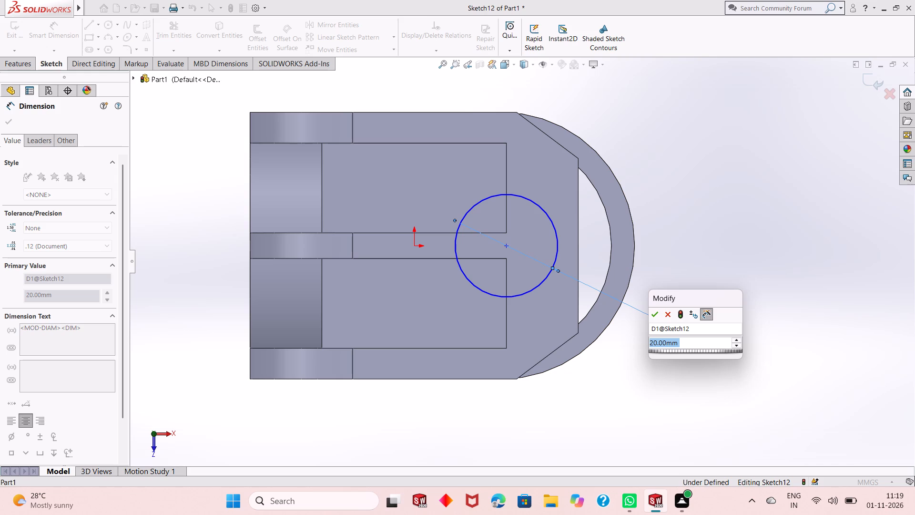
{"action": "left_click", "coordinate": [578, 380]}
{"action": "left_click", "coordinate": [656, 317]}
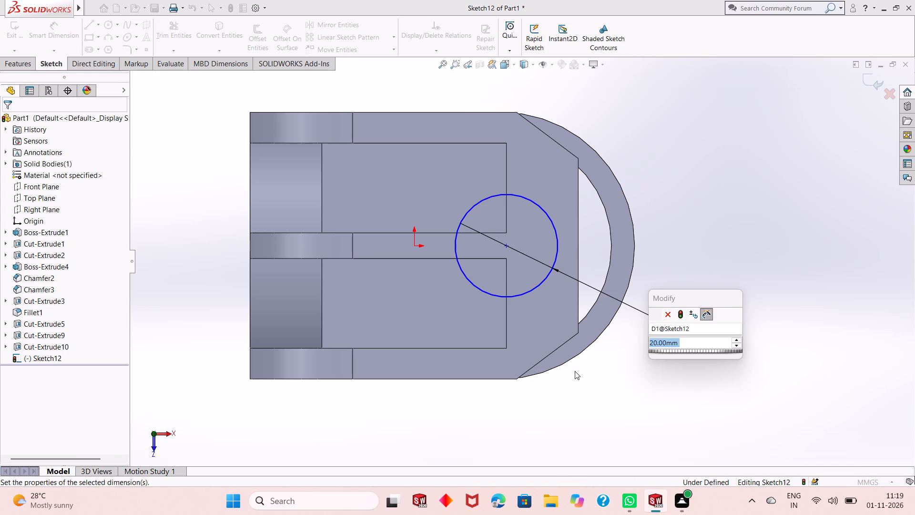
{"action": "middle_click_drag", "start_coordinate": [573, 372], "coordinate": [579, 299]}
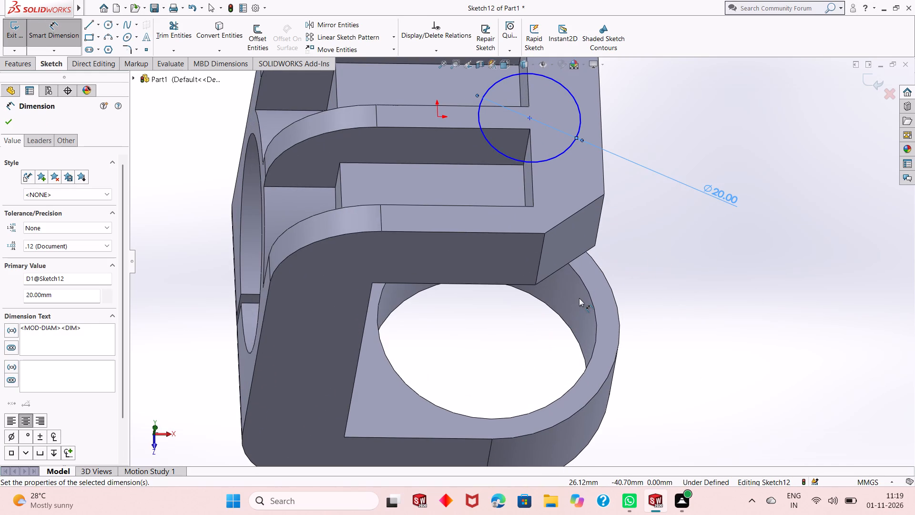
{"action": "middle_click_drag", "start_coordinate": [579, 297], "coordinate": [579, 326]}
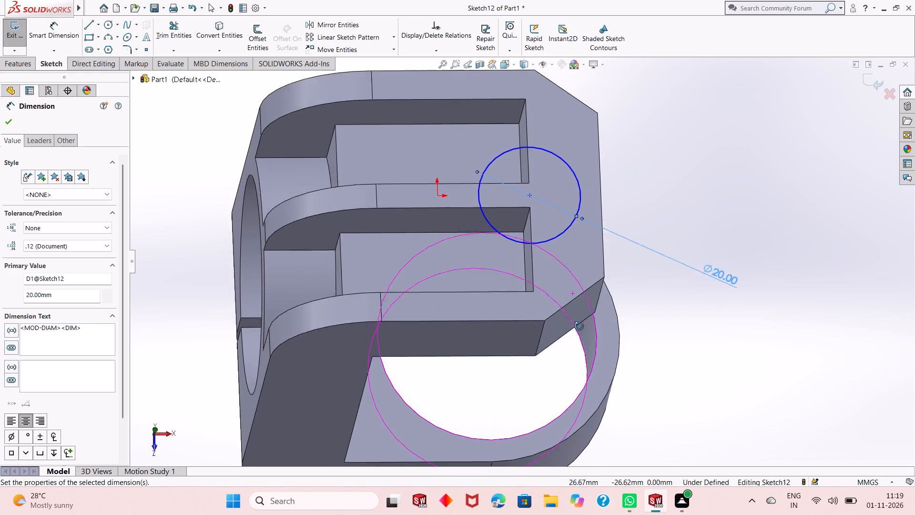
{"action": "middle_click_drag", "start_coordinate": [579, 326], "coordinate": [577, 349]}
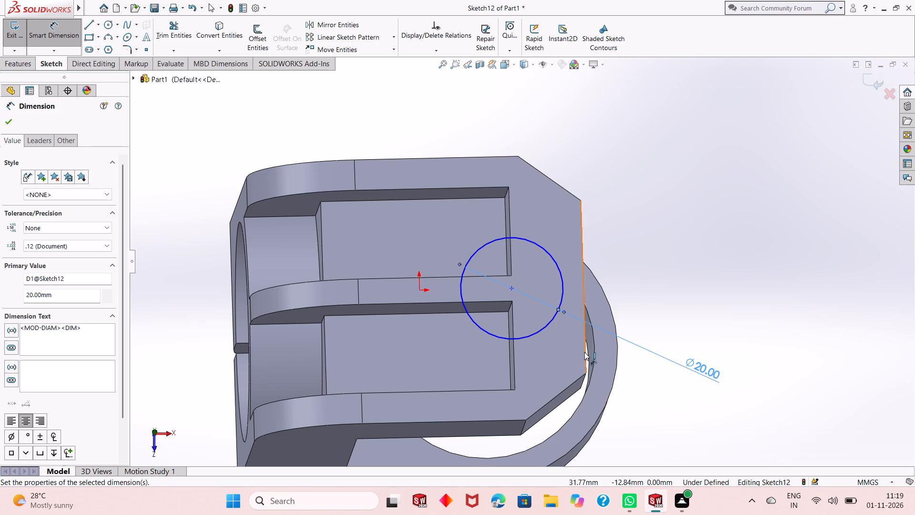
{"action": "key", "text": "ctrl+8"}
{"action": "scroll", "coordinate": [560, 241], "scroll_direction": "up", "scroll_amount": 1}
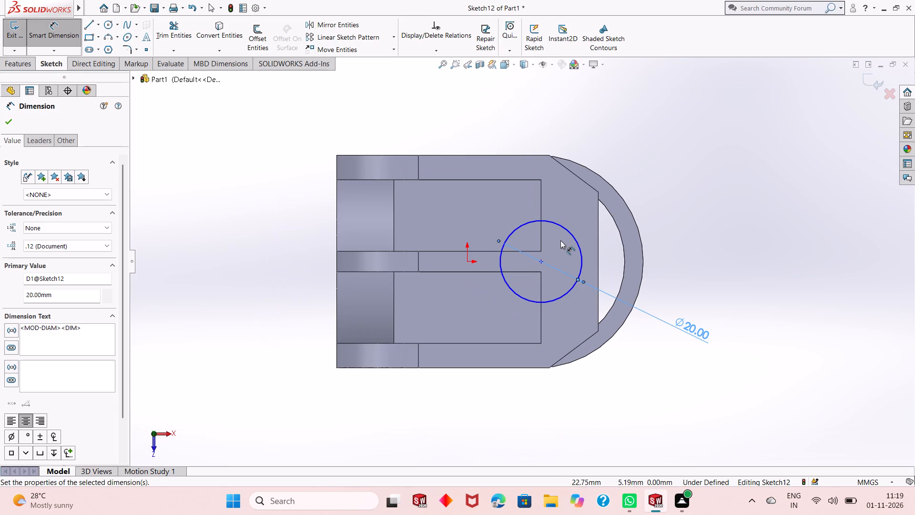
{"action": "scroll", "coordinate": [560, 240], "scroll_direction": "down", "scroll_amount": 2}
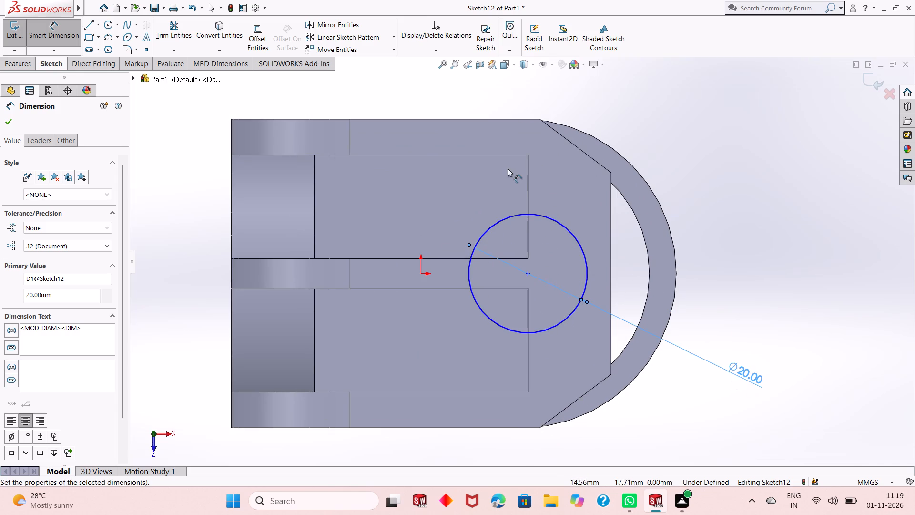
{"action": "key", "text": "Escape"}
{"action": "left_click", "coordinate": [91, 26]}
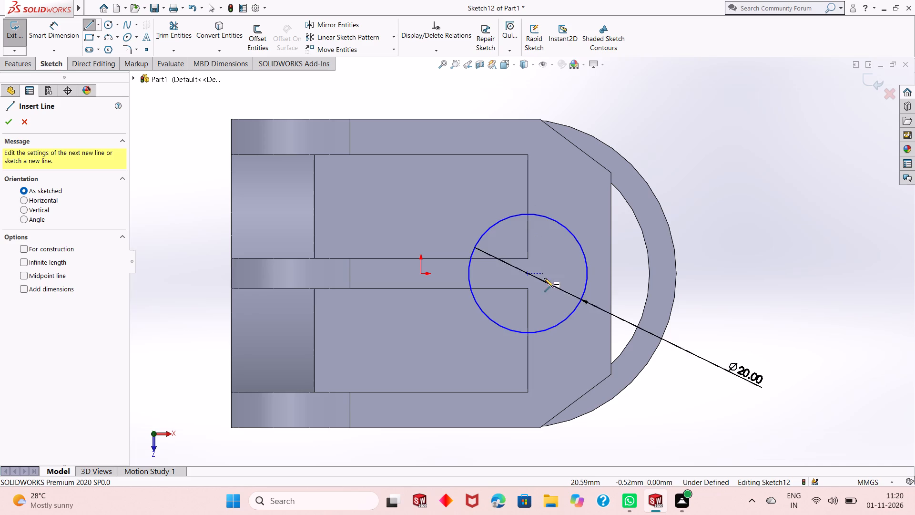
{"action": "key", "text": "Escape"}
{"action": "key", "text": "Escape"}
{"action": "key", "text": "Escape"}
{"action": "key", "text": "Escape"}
Set the sketch circle's diameter to 30 mm.
{"action": "double_click", "coordinate": [728, 368]}
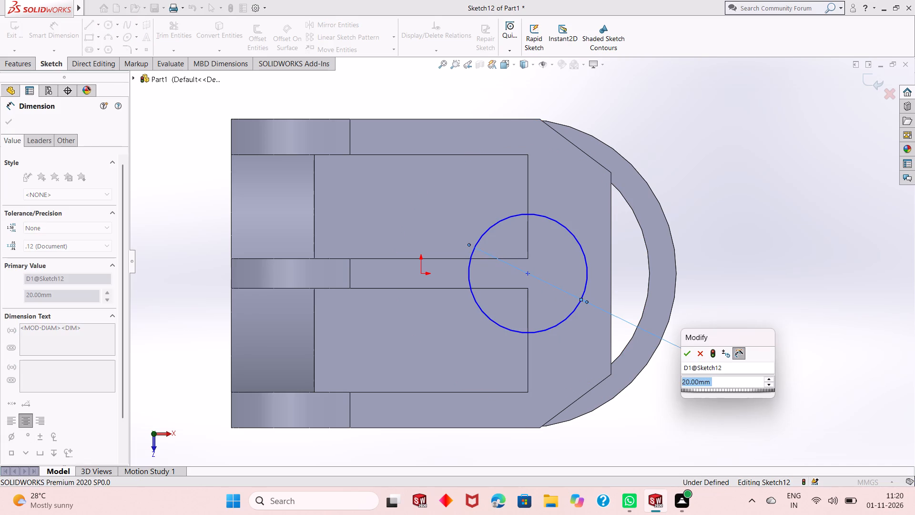
{"action": "type", "text": "30"}
{"action": "key", "text": "Return"}
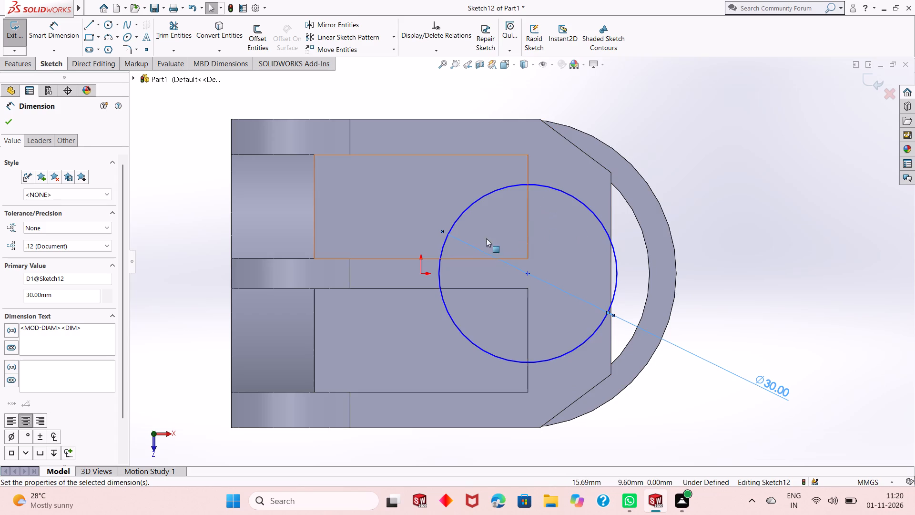
{"action": "key", "text": "Escape"}
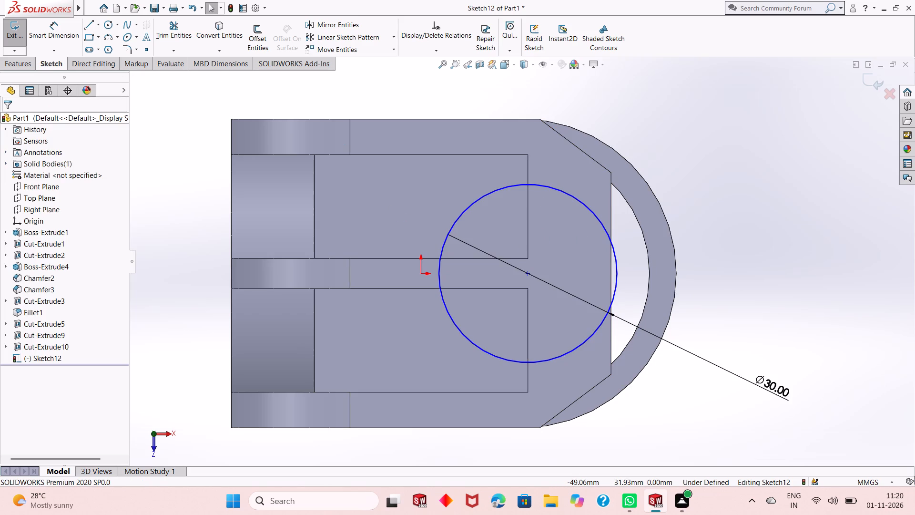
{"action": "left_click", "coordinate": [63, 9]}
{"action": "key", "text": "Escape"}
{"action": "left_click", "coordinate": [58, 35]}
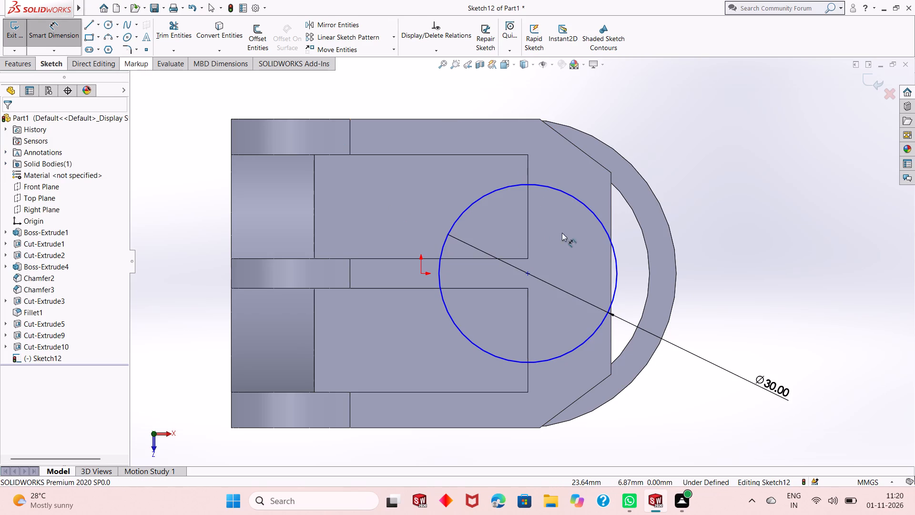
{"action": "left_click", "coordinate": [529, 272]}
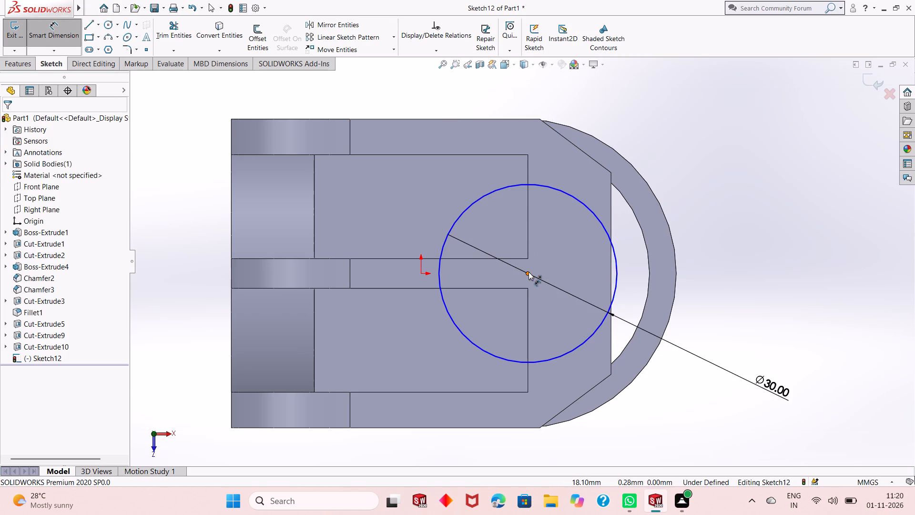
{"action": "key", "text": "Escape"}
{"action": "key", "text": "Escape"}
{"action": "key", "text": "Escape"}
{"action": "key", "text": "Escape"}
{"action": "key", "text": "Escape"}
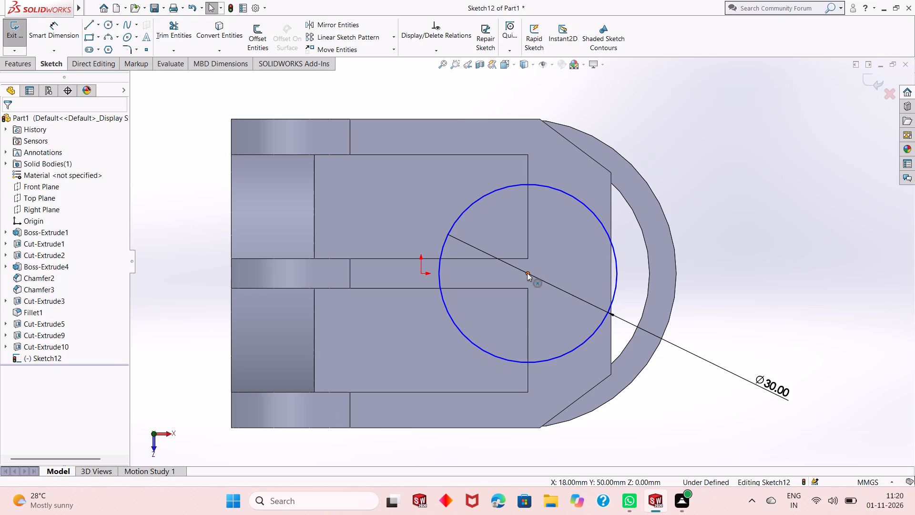
Add a vertical relation between the circle's centre and the adjacent corner of the pocket beside the middle rib.
{"action": "left_click", "coordinate": [527, 273]}
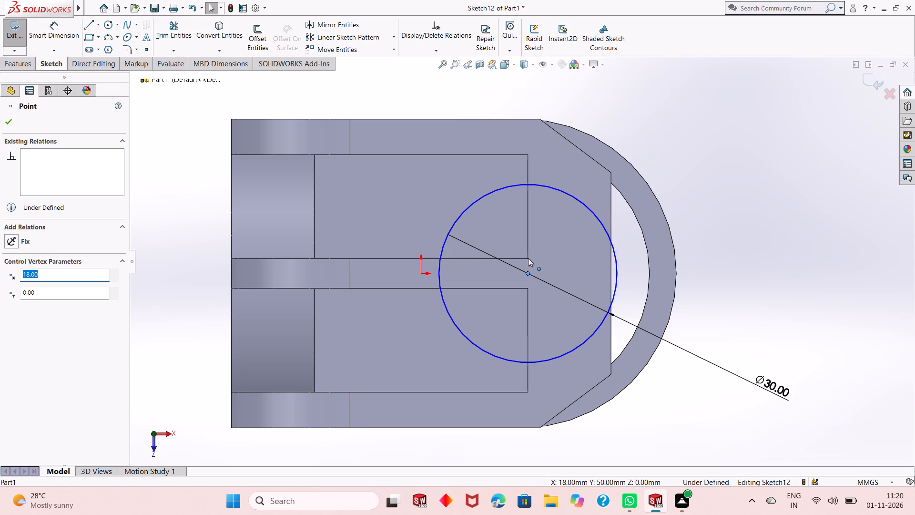
{"action": "left_click", "coordinate": [528, 258], "text": "ctrl"}
{"action": "left_click", "coordinate": [569, 215]}
{"action": "key", "text": "Escape"}
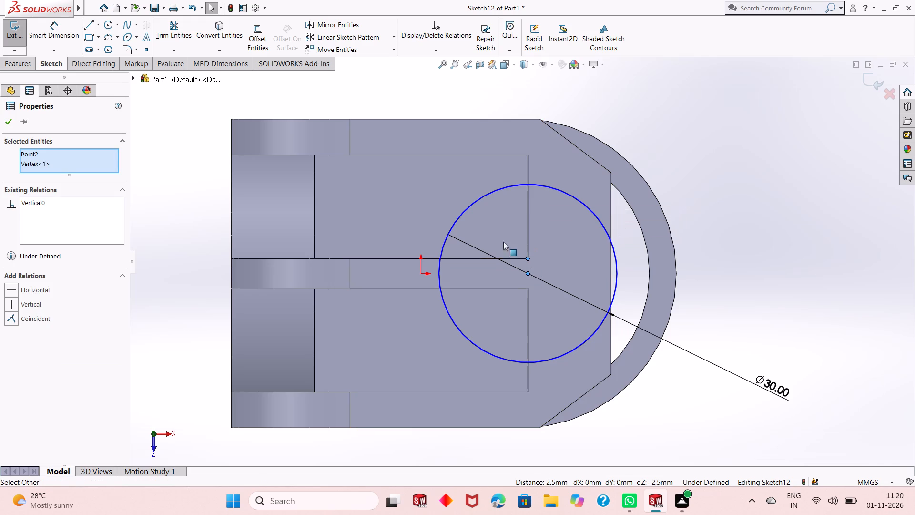
{"action": "key", "text": "Escape"}
Add a horizontal relation between the circle's centre and the origin.
{"action": "left_click", "coordinate": [528, 274]}
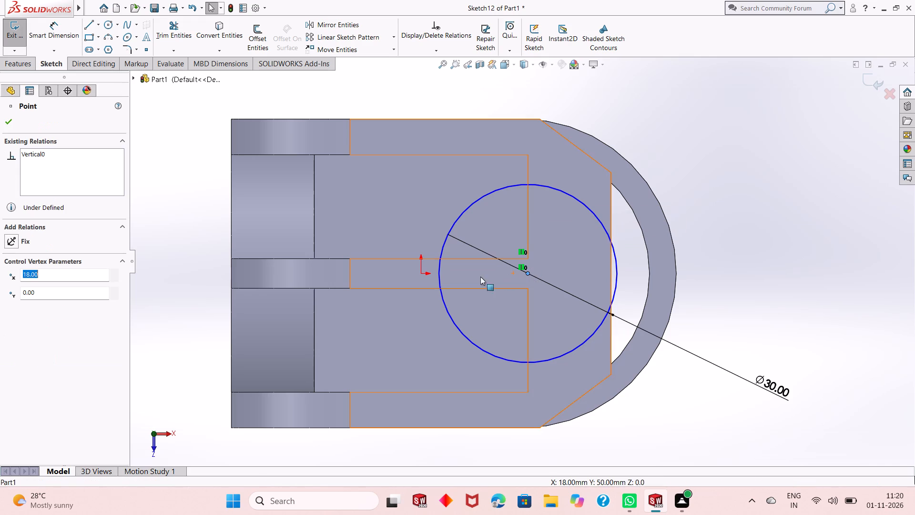
{"action": "left_click", "coordinate": [423, 274], "text": "ctrl"}
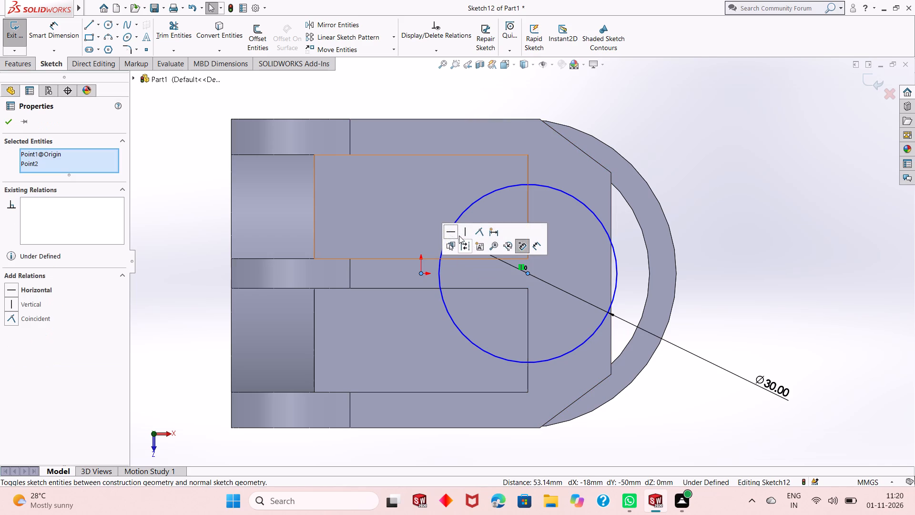
{"action": "left_click", "coordinate": [455, 235]}
{"action": "left_click", "coordinate": [10, 124]}
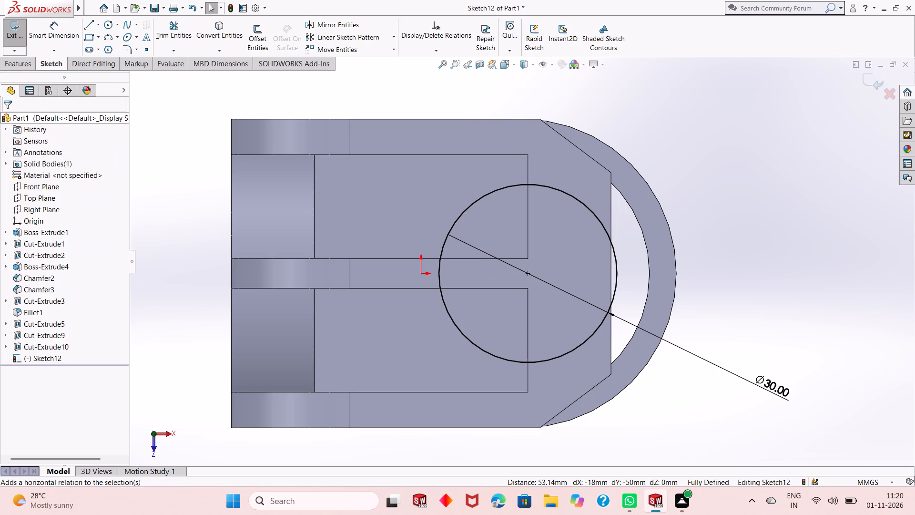
Sketch a vertical 30 mm line through the circle's centre, joining its uppermost and lowermost points.
{"action": "left_click", "coordinate": [89, 24]}
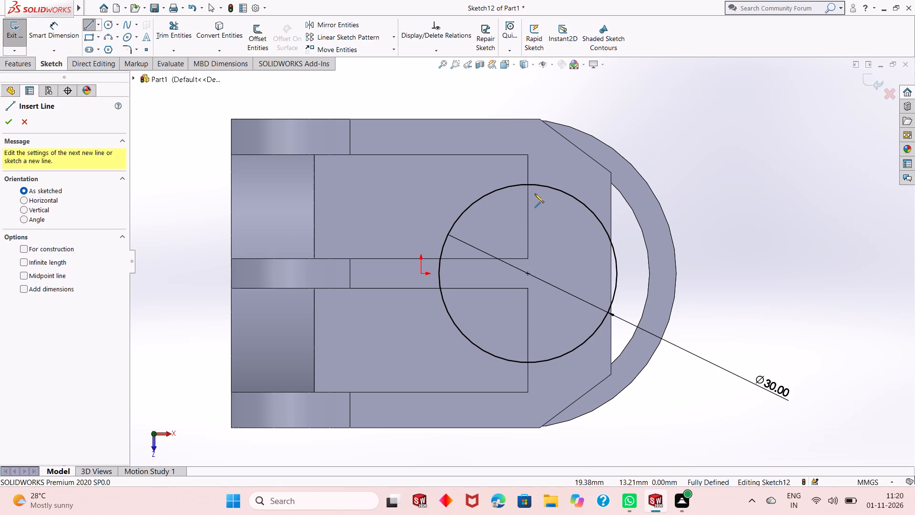
{"action": "left_click", "coordinate": [529, 185]}
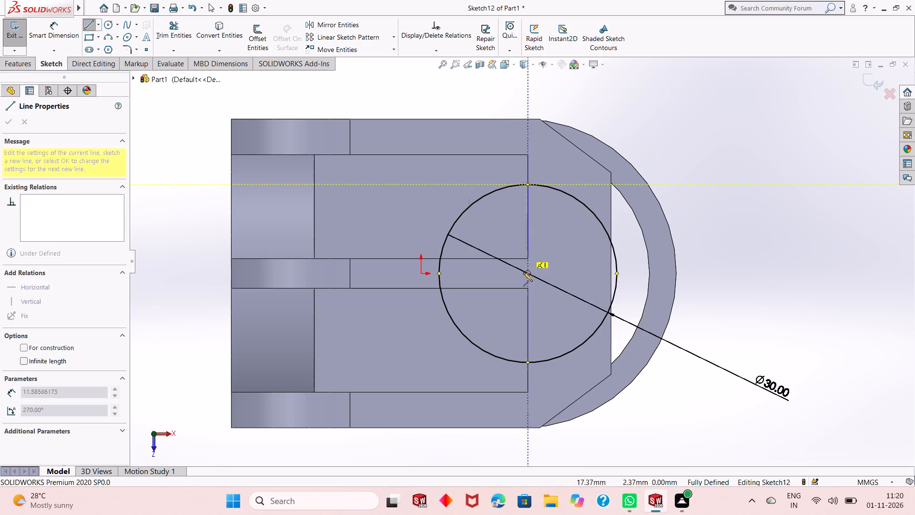
{"action": "left_click", "coordinate": [527, 361]}
{"action": "key", "text": "Escape"}
{"action": "key", "text": "Escape"}
{"action": "key", "text": "Escape"}
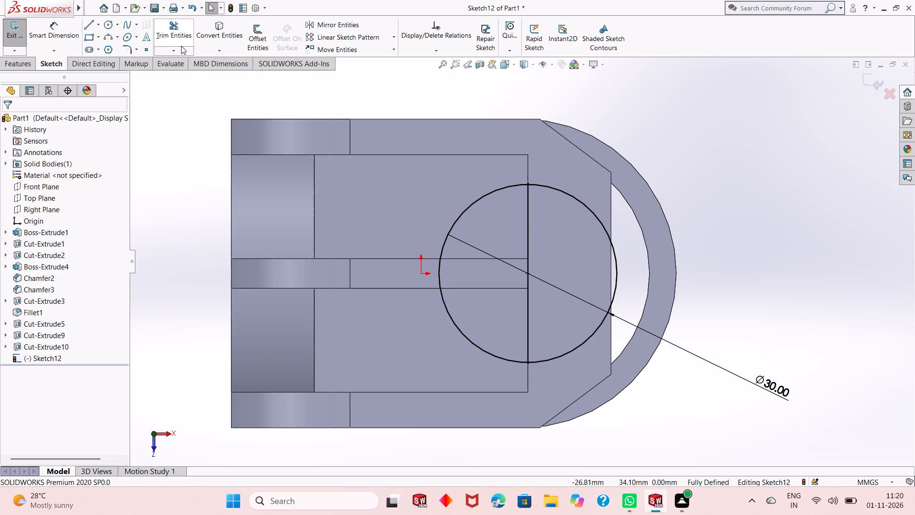
Trim away the half of the circle toward the chamfered end, leaving a closed semicircle over the pockets.
{"action": "left_click", "coordinate": [174, 33]}
{"action": "left_click", "coordinate": [580, 203]}
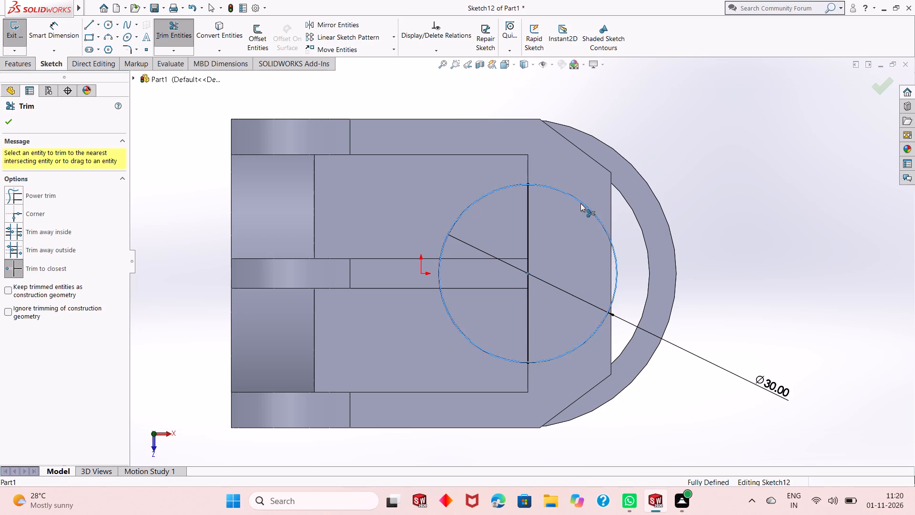
{"action": "right_click", "coordinate": [687, 160]}
{"action": "left_click", "coordinate": [696, 188]}
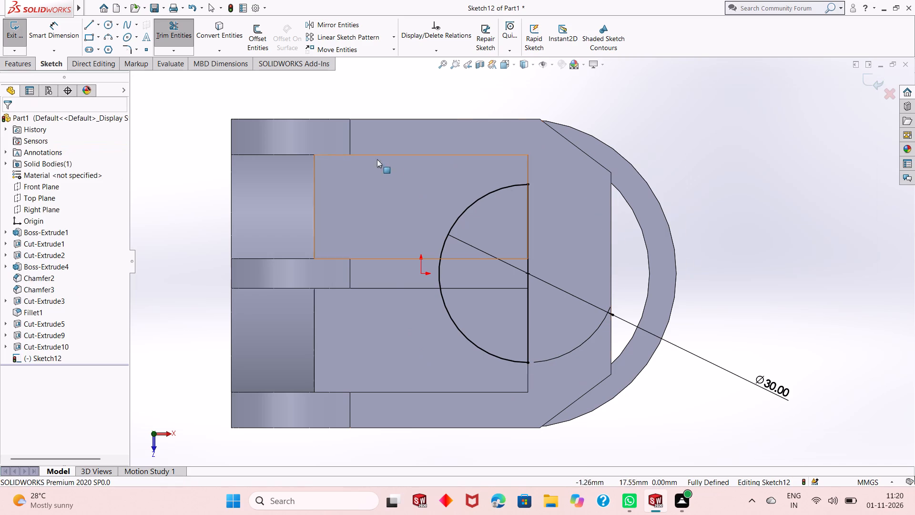
Boss-extrude the semicircle 14 mm blind in the reversed direction, down into the pockets, merged with the body.
{"action": "left_click", "coordinate": [20, 62]}
{"action": "left_click", "coordinate": [20, 28]}
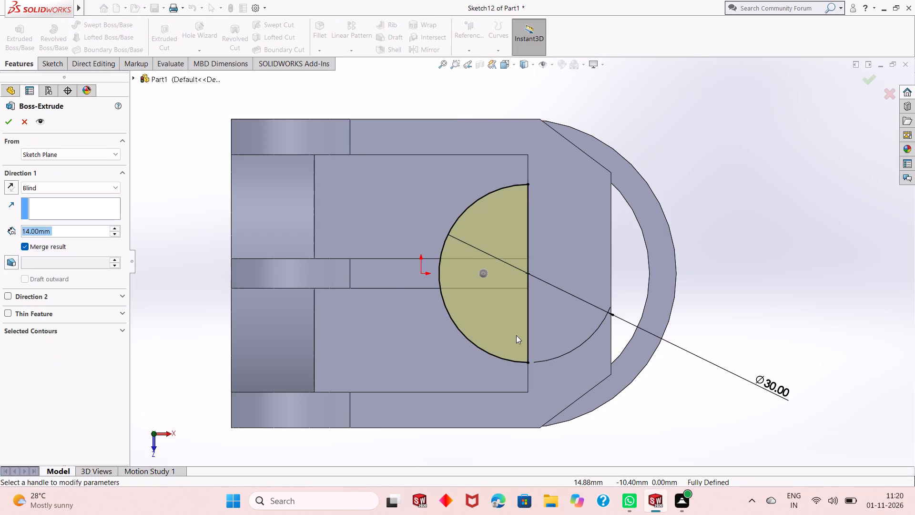
{"action": "scroll", "coordinate": [520, 338], "scroll_direction": "up", "scroll_amount": 1}
{"action": "middle_click_drag", "start_coordinate": [520, 339], "coordinate": [531, 251]}
{"action": "scroll", "coordinate": [530, 248], "scroll_direction": "up", "scroll_amount": 3}
{"action": "scroll", "coordinate": [527, 139], "scroll_direction": "down", "scroll_amount": 2}
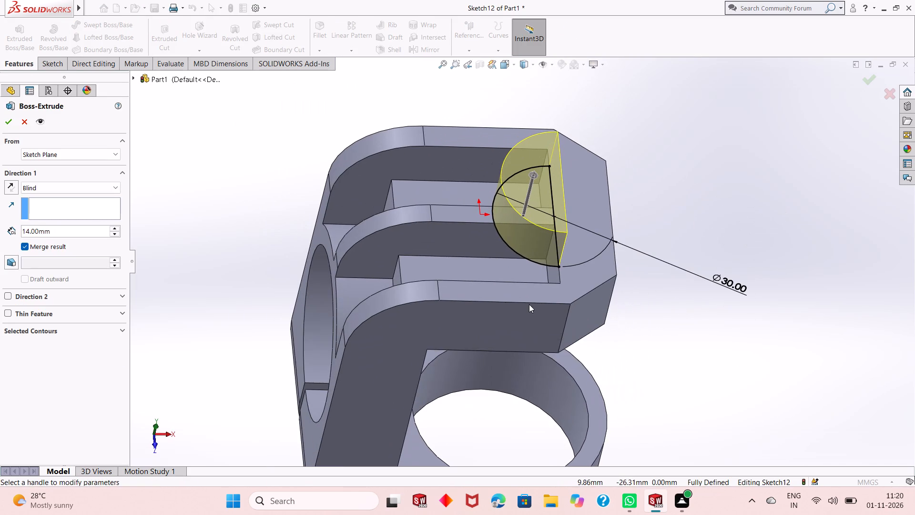
{"action": "left_click", "coordinate": [8, 189]}
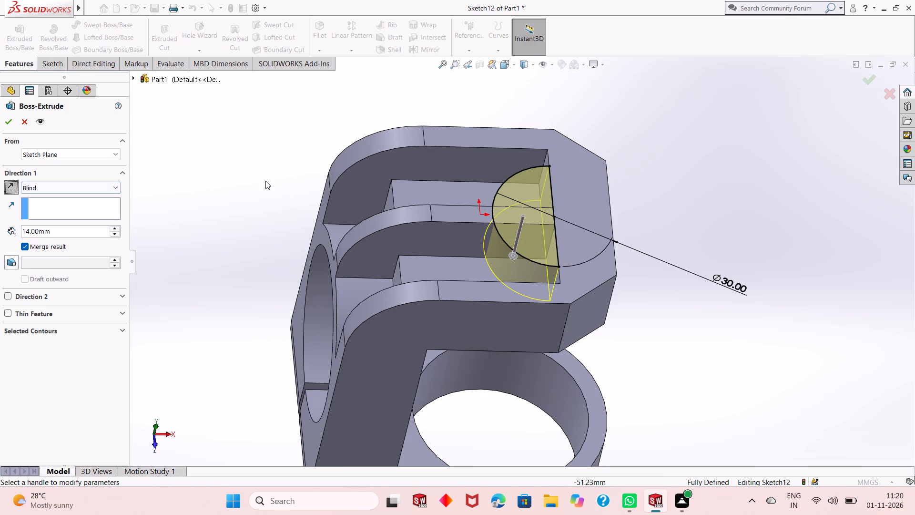
{"action": "scroll", "coordinate": [396, 215], "scroll_direction": "up", "scroll_amount": 1}
{"action": "middle_click_drag", "start_coordinate": [468, 250], "coordinate": [489, 197]}
{"action": "middle_click", "coordinate": [566, 173]}
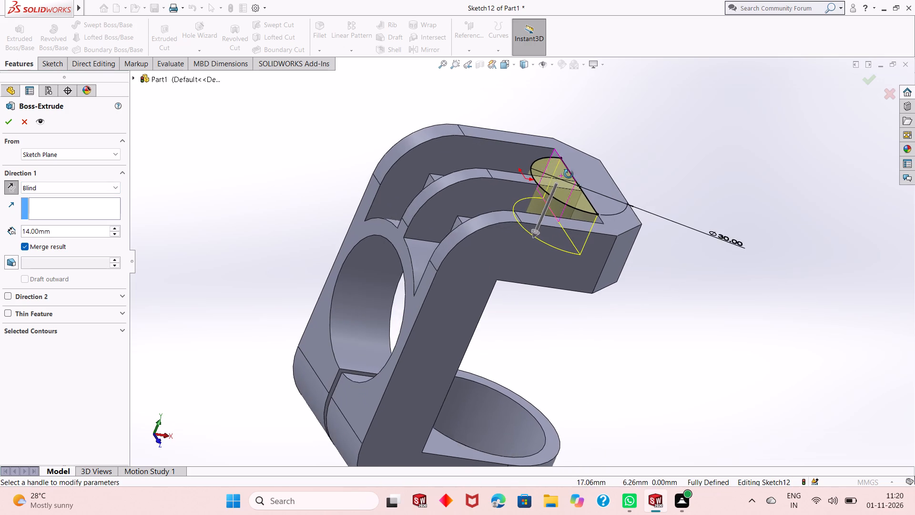
{"action": "middle_click", "coordinate": [569, 180]}
{"action": "middle_click_drag", "start_coordinate": [476, 179], "coordinate": [473, 210]}
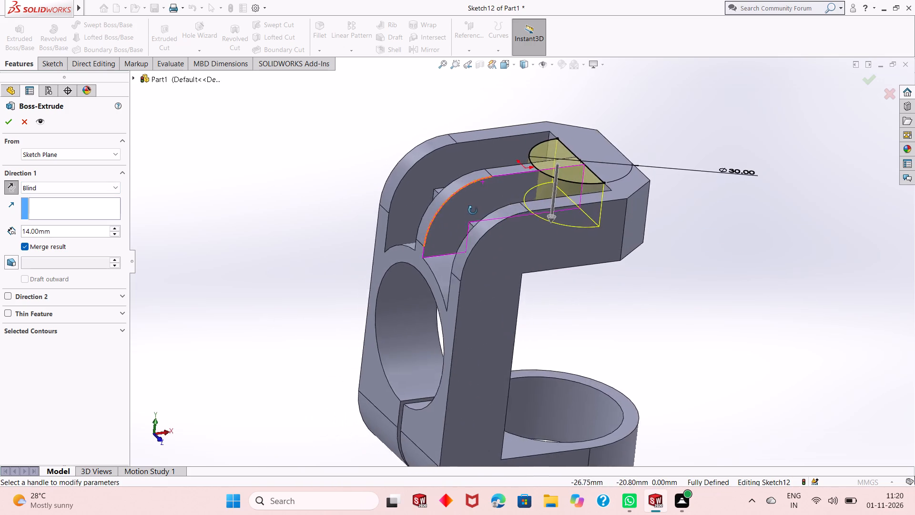
{"action": "middle_click_drag", "start_coordinate": [473, 210], "coordinate": [460, 282]}
{"action": "scroll", "coordinate": [530, 152], "scroll_direction": "down", "scroll_amount": 3}
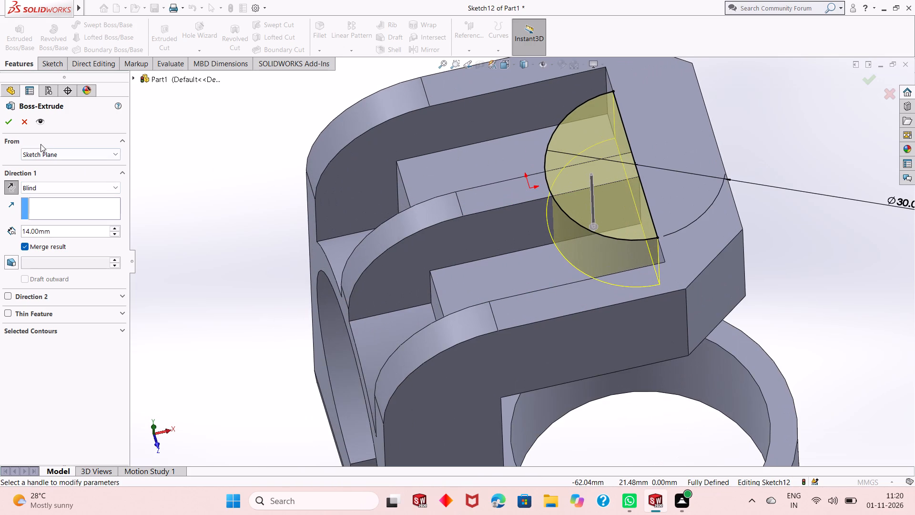
{"action": "left_click", "coordinate": [12, 123]}
{"action": "key", "text": "Escape"}
{"action": "key", "text": "Escape"}
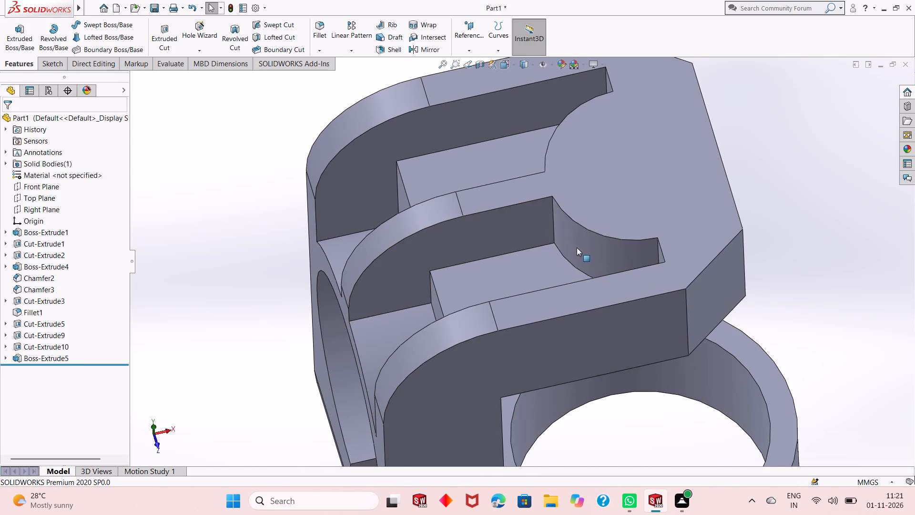
Examine the semicircular boss at the pocket ends and the overall bracket from several angles.
{"action": "scroll", "coordinate": [577, 248], "scroll_direction": "up", "scroll_amount": 3}
{"action": "middle_click_drag", "start_coordinate": [571, 318], "coordinate": [571, 213]}
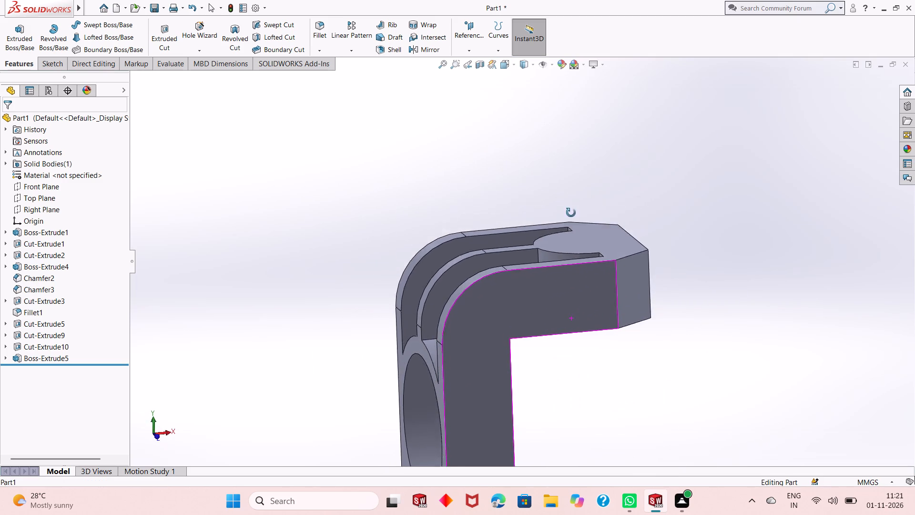
{"action": "middle_click_drag", "start_coordinate": [571, 213], "coordinate": [556, 276]}
{"action": "scroll", "coordinate": [551, 280], "scroll_direction": "up", "scroll_amount": 4}
{"action": "middle_click_drag", "start_coordinate": [542, 309], "coordinate": [579, 254]}
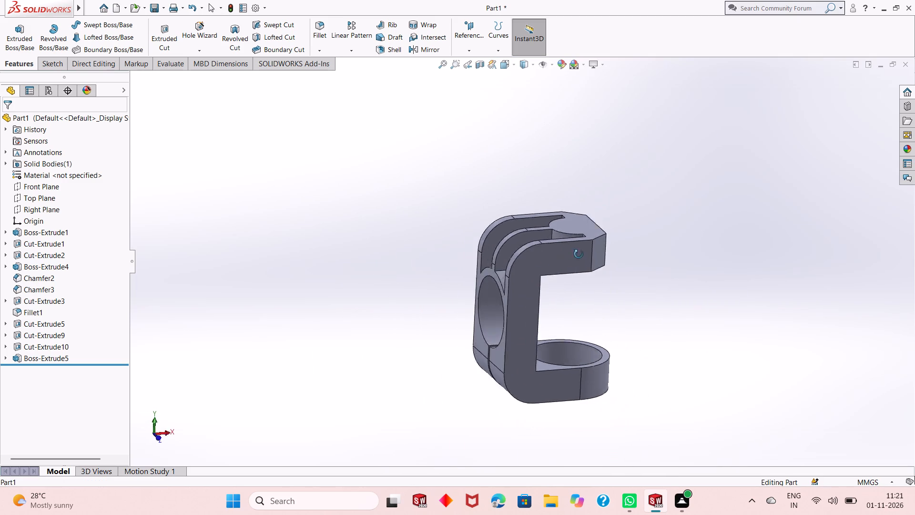
{"action": "middle_click_drag", "start_coordinate": [579, 254], "coordinate": [565, 300]}
{"action": "scroll", "coordinate": [573, 242], "scroll_direction": "down", "scroll_amount": 3}
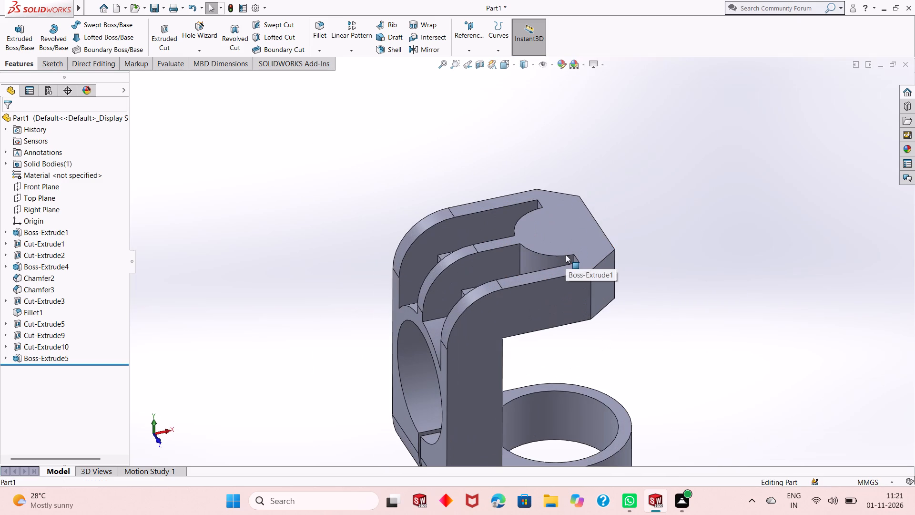
{"action": "scroll", "coordinate": [566, 255], "scroll_direction": "down", "scroll_amount": 1}
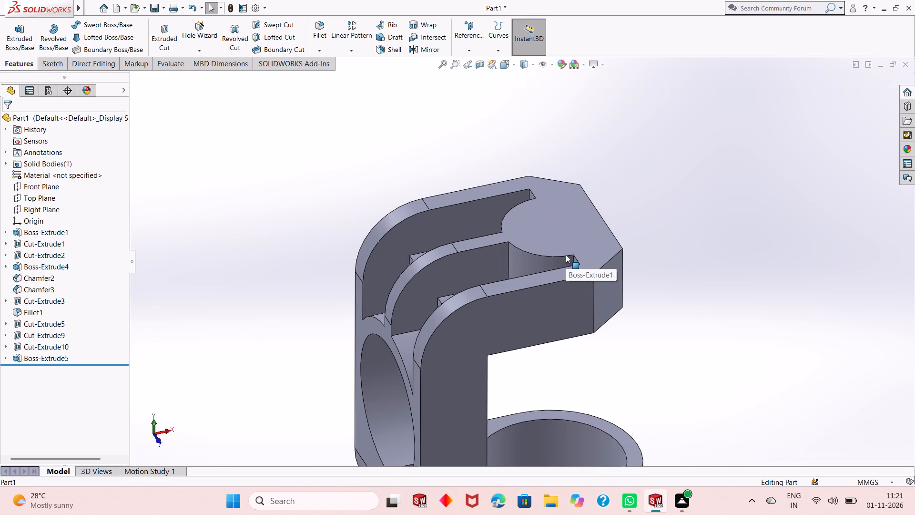
On the top arm's upper face, sketch a circle about 11 mm in diameter beside the semicircular boss, level with the origin.
{"action": "middle_click_drag", "start_coordinate": [561, 238], "coordinate": [556, 263]}
{"action": "middle_click", "coordinate": [556, 263]}
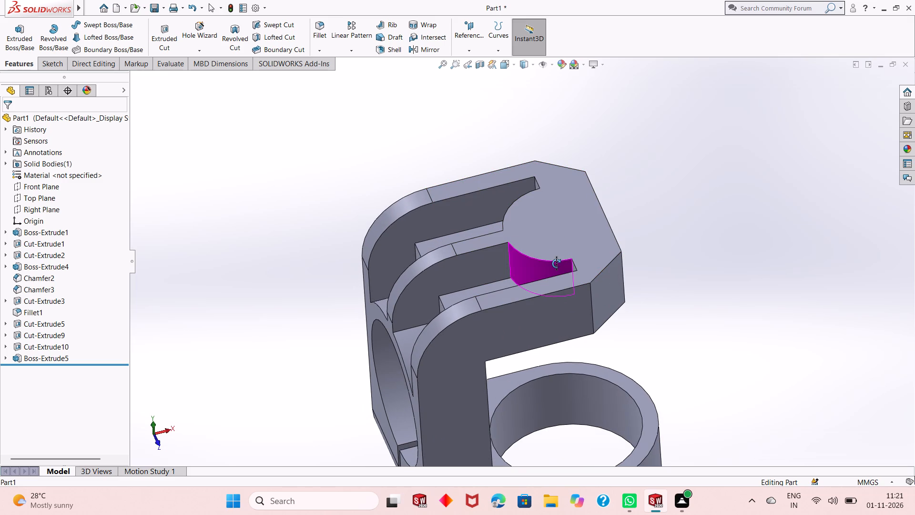
{"action": "scroll", "coordinate": [556, 263], "scroll_direction": "up", "scroll_amount": 1}
{"action": "left_click", "coordinate": [650, 223]}
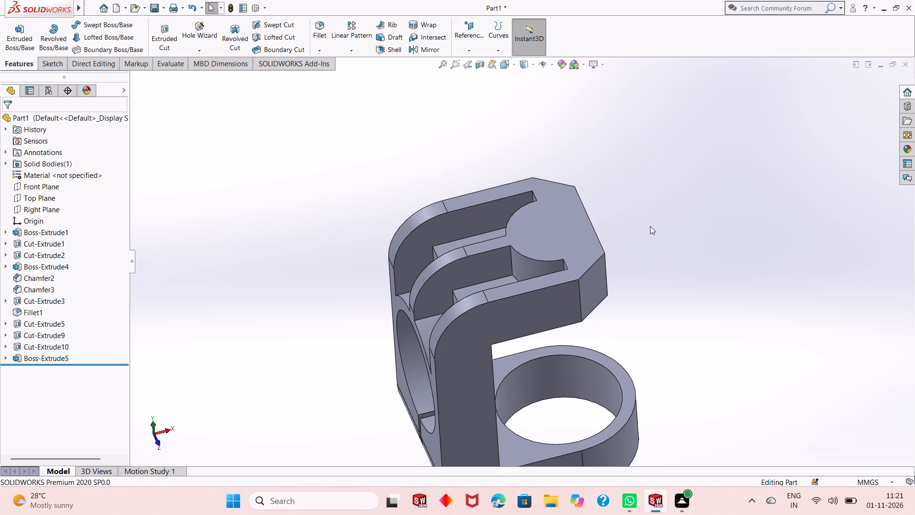
{"action": "scroll", "coordinate": [585, 299], "scroll_direction": "up", "scroll_amount": 1}
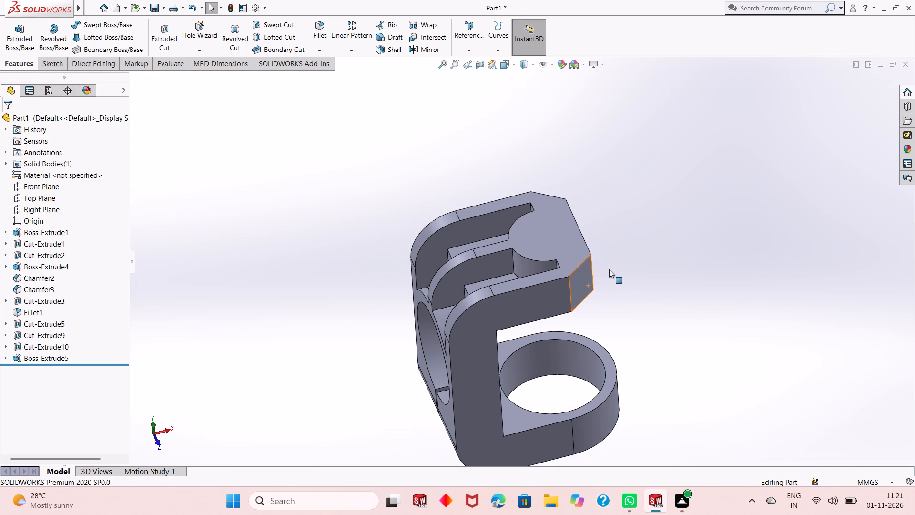
{"action": "middle_click_drag", "start_coordinate": [609, 269], "coordinate": [620, 309]}
{"action": "left_click", "coordinate": [568, 263]}
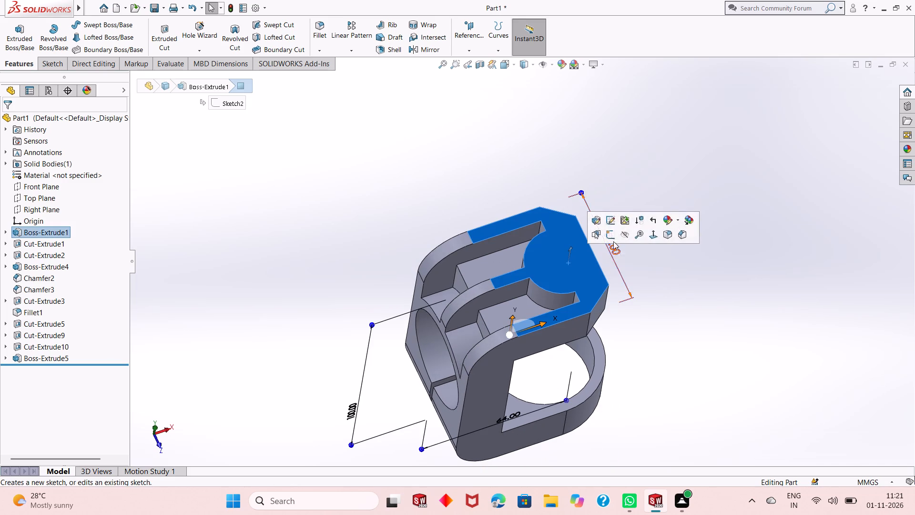
{"action": "left_click", "coordinate": [612, 237]}
{"action": "key", "text": "Escape"}
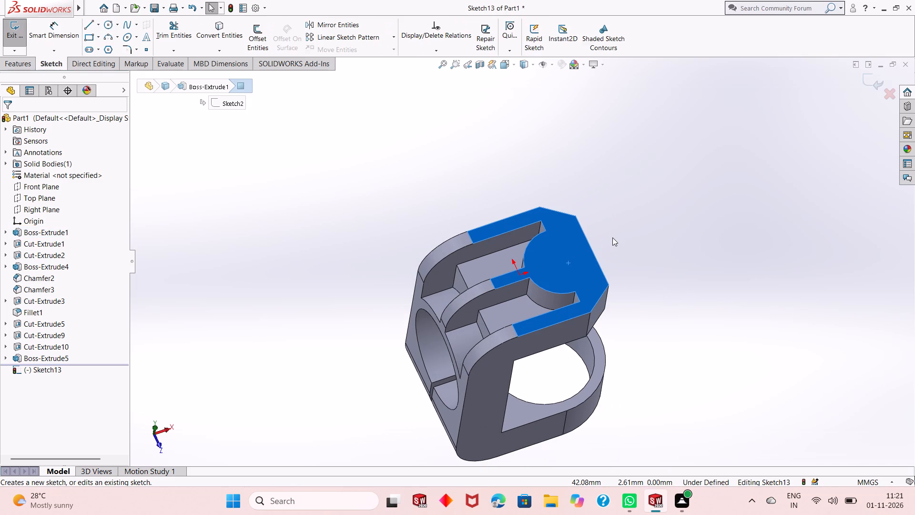
{"action": "key", "text": "ctrl+8"}
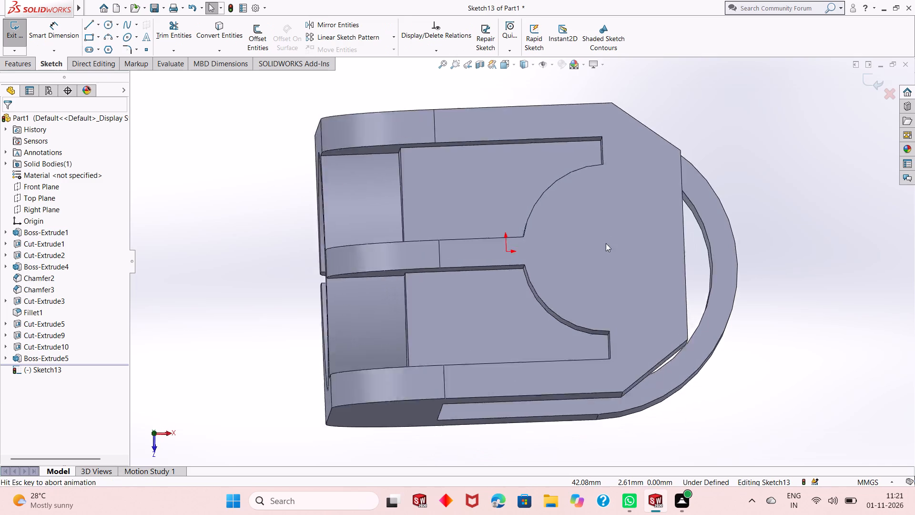
{"action": "scroll", "coordinate": [555, 267], "scroll_direction": "up", "scroll_amount": 2}
{"action": "key", "text": "Escape"}
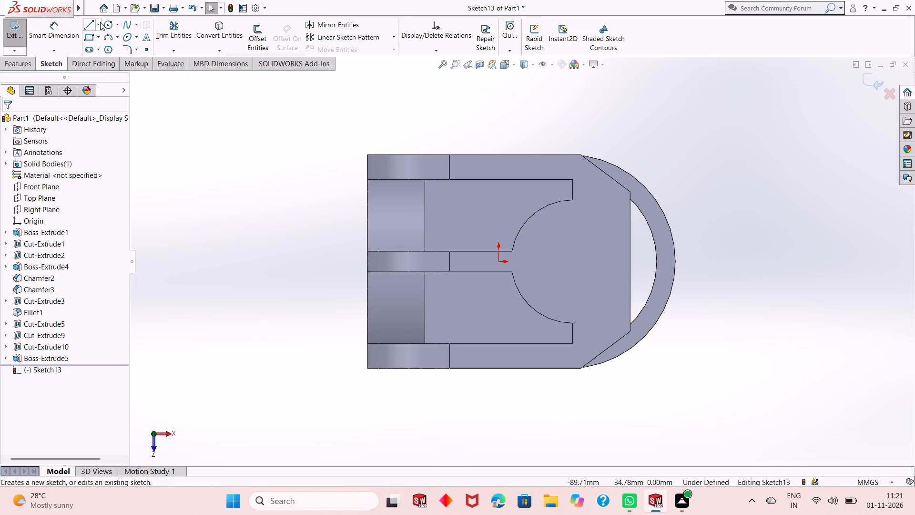
{"action": "left_click", "coordinate": [109, 24]}
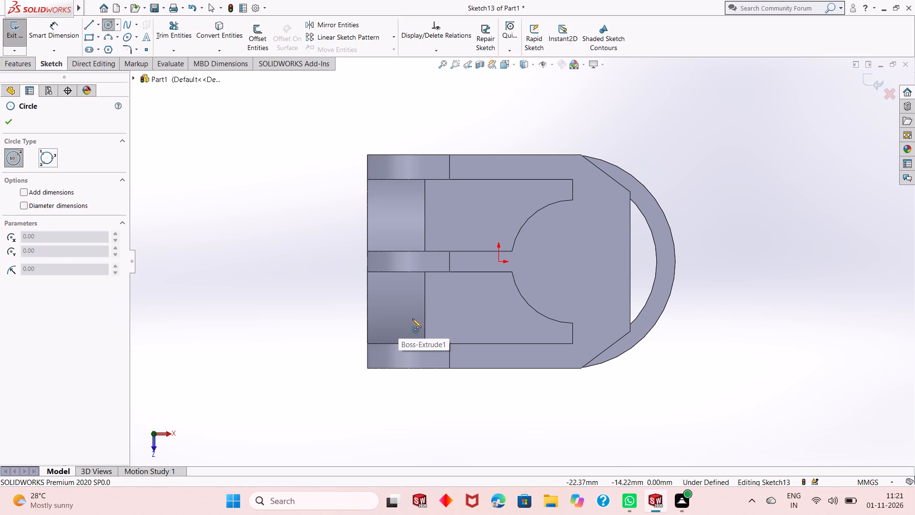
{"action": "left_click", "coordinate": [559, 262]}
{"action": "left_click", "coordinate": [561, 238]}
{"action": "right_click", "coordinate": [727, 171]}
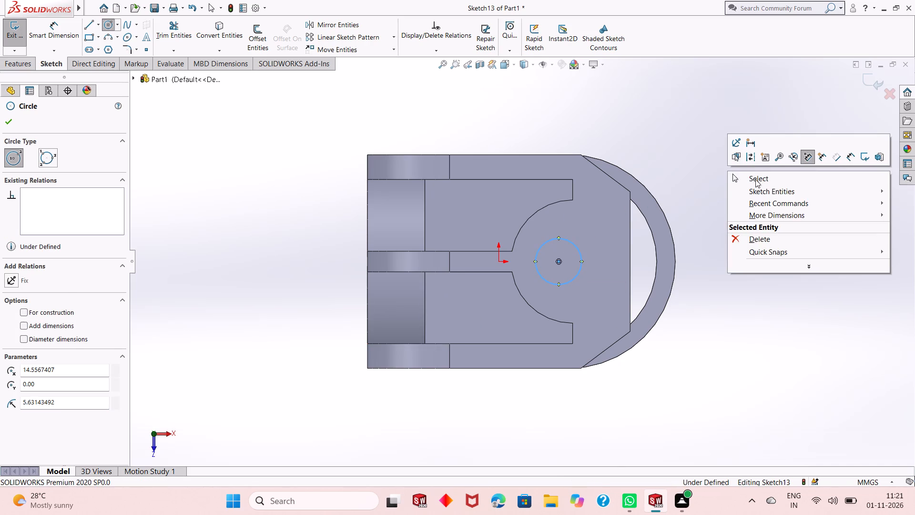
{"action": "left_click", "coordinate": [755, 180]}
Dimension the circle's diameter as 8 mm.
{"action": "left_click", "coordinate": [47, 17]}
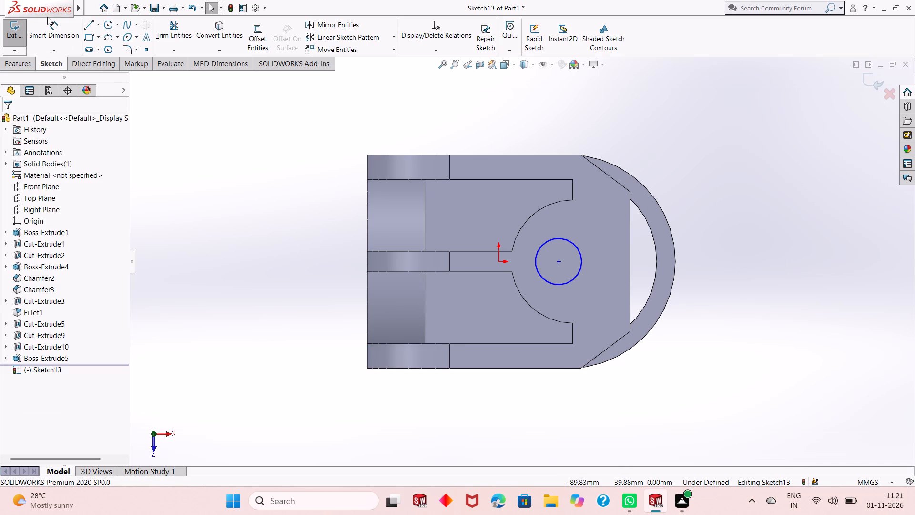
{"action": "left_click", "coordinate": [48, 23]}
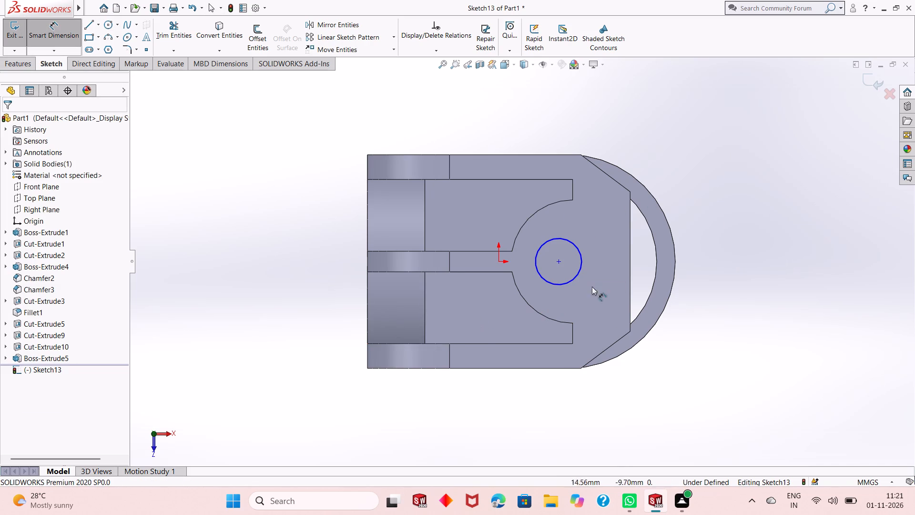
{"action": "left_click", "coordinate": [568, 281]}
{"action": "left_click", "coordinate": [735, 386]}
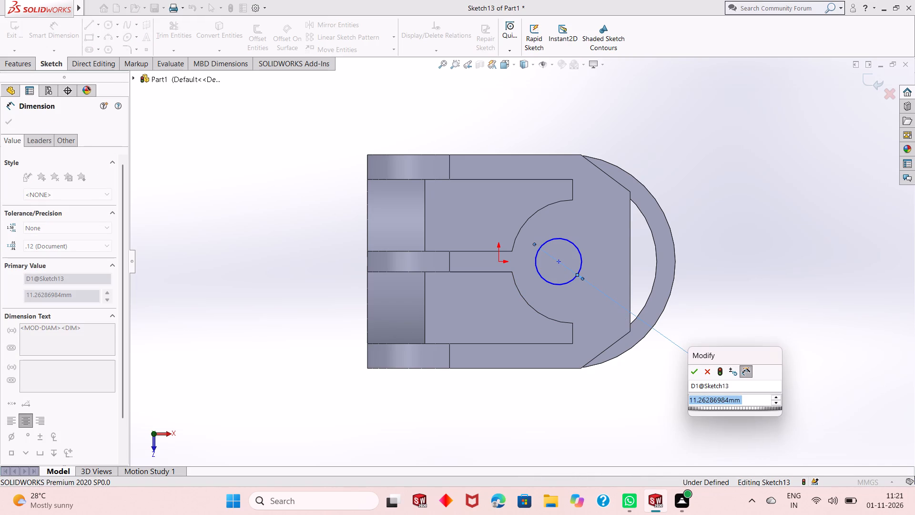
{"action": "key", "text": "8"}
{"action": "key", "text": "Return"}
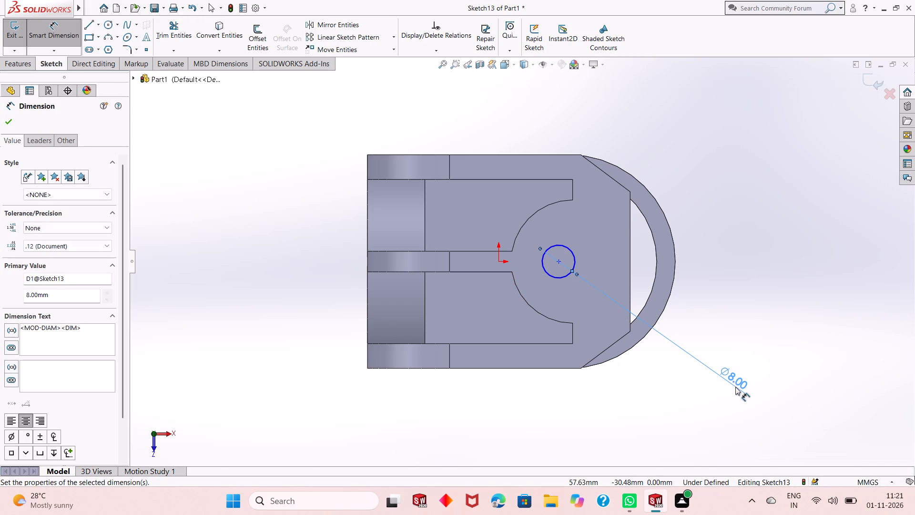
Dimension the circle's centre 15 mm from the straight end edge of the chamfered arm.
{"action": "left_click", "coordinate": [561, 261]}
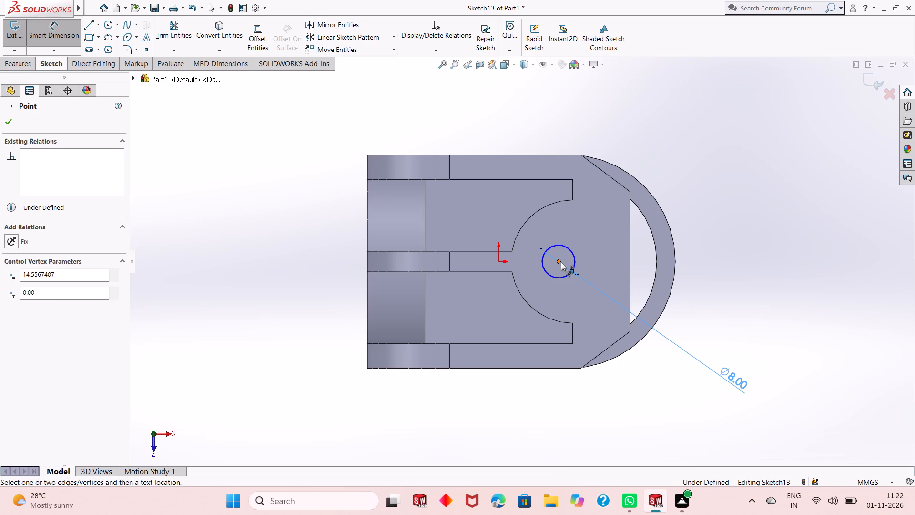
{"action": "left_click", "coordinate": [630, 232]}
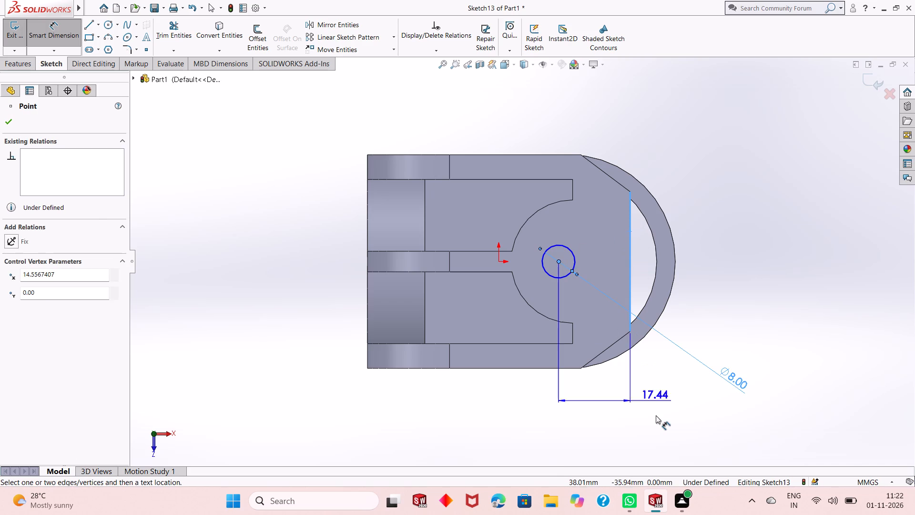
{"action": "left_click", "coordinate": [656, 418]}
{"action": "type", "text": "15"}
{"action": "key", "text": "Return"}
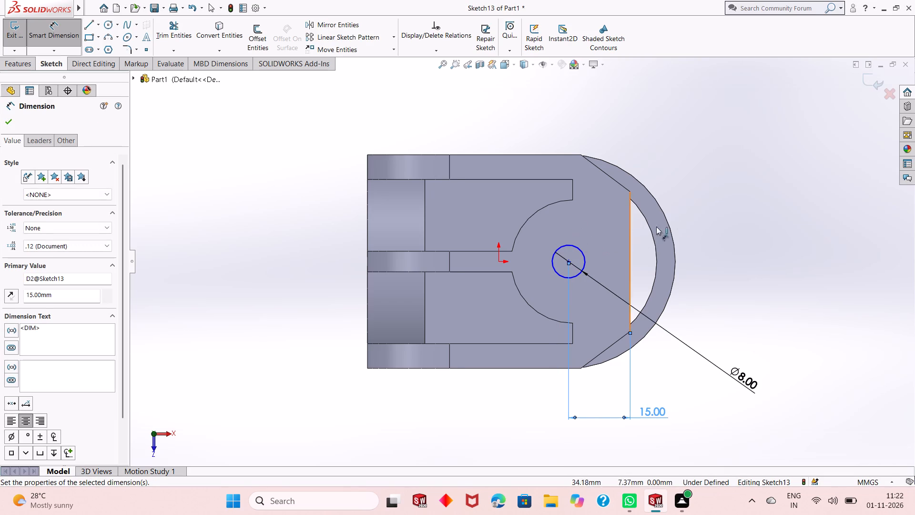
{"action": "right_click", "coordinate": [733, 204]}
{"action": "left_click", "coordinate": [763, 235]}
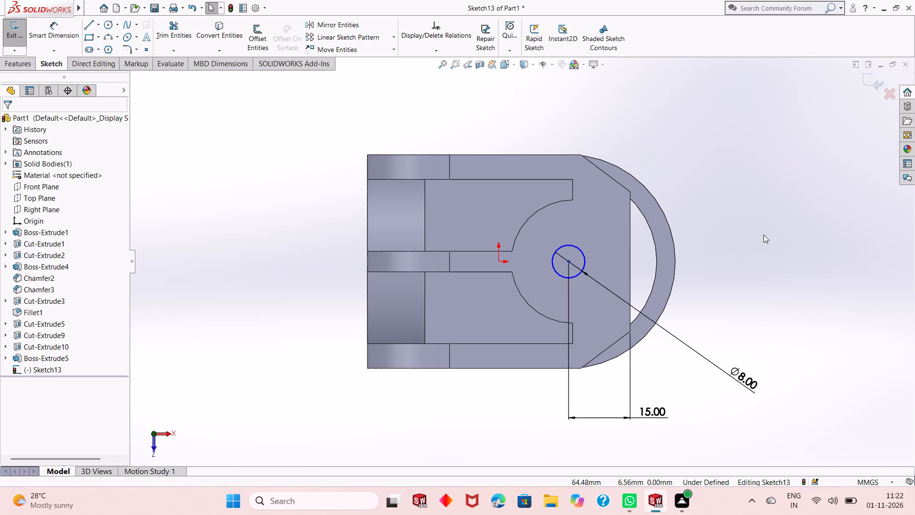
Add a horizontal relation between the origin and the circle's centre.
{"action": "left_click", "coordinate": [500, 263]}
{"action": "left_click", "coordinate": [568, 261], "text": "ctrl"}
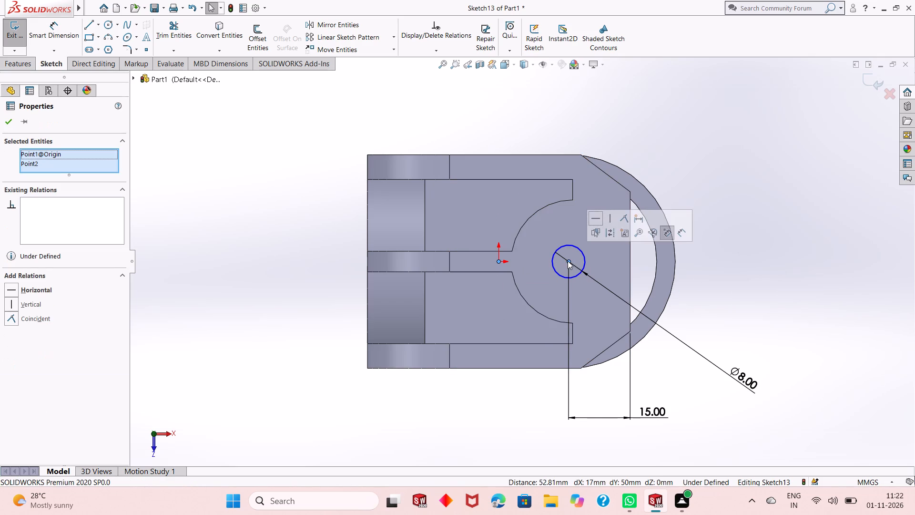
{"action": "left_click", "coordinate": [595, 215]}
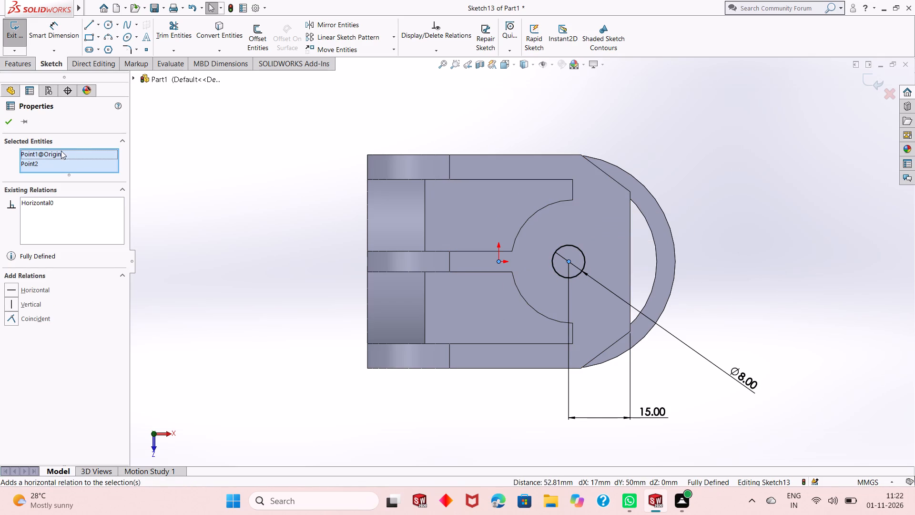
{"action": "left_click", "coordinate": [13, 122]}
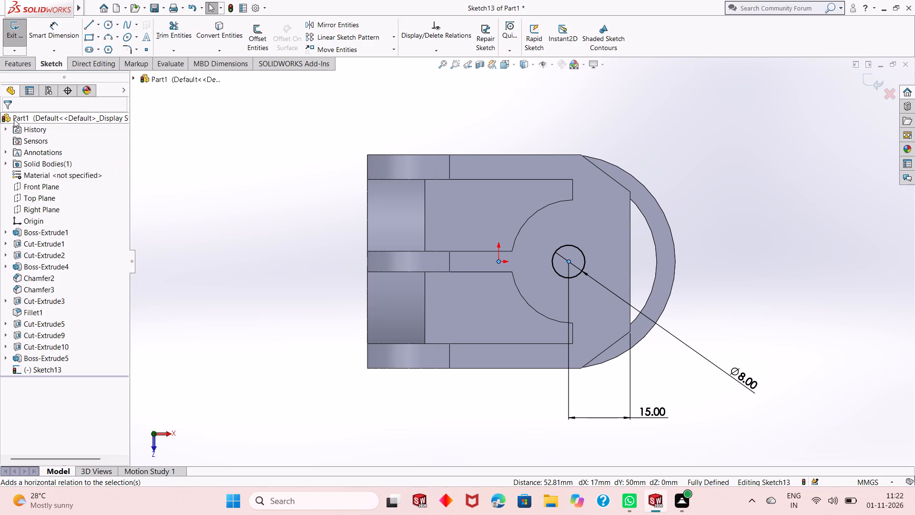
Extrude-cut the 8 mm circle down through the top arm with the Up To Next end condition.
{"action": "left_click", "coordinate": [28, 63]}
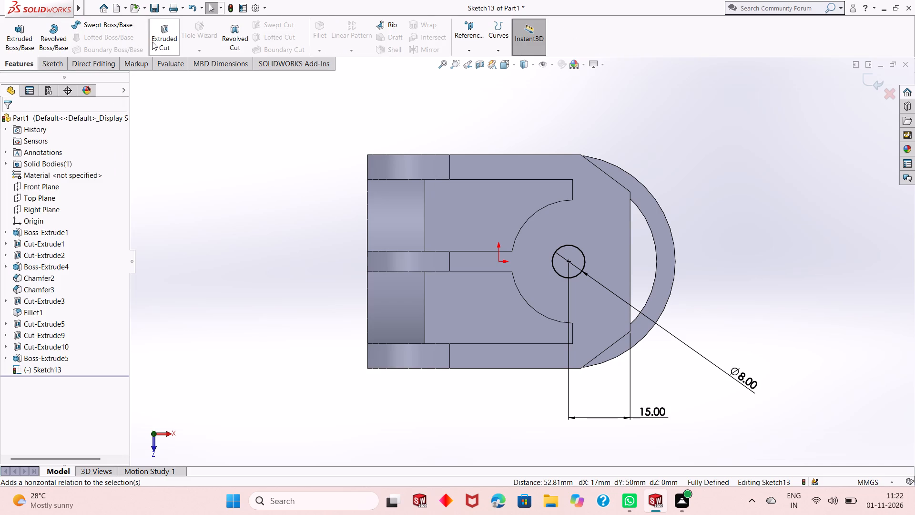
{"action": "left_click", "coordinate": [155, 43]}
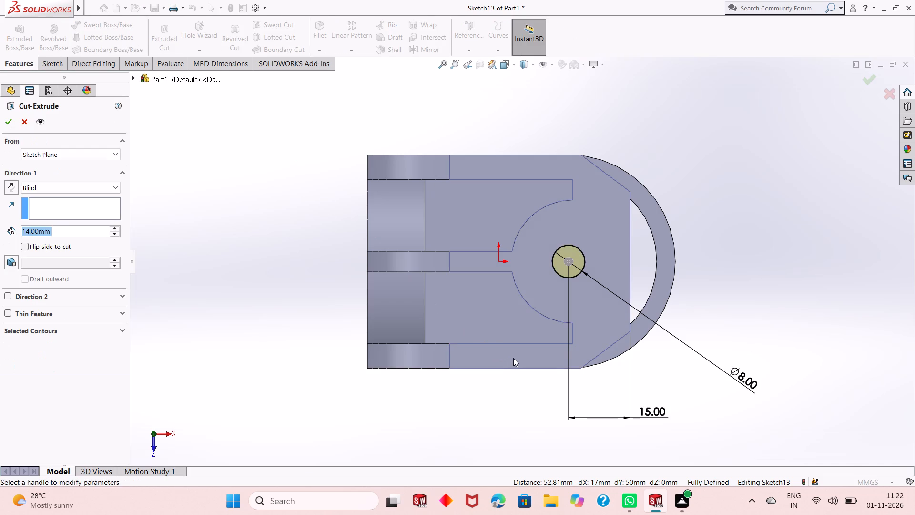
{"action": "middle_click_drag", "start_coordinate": [514, 359], "coordinate": [510, 229]}
{"action": "scroll", "coordinate": [529, 263], "scroll_direction": "up", "scroll_amount": 3}
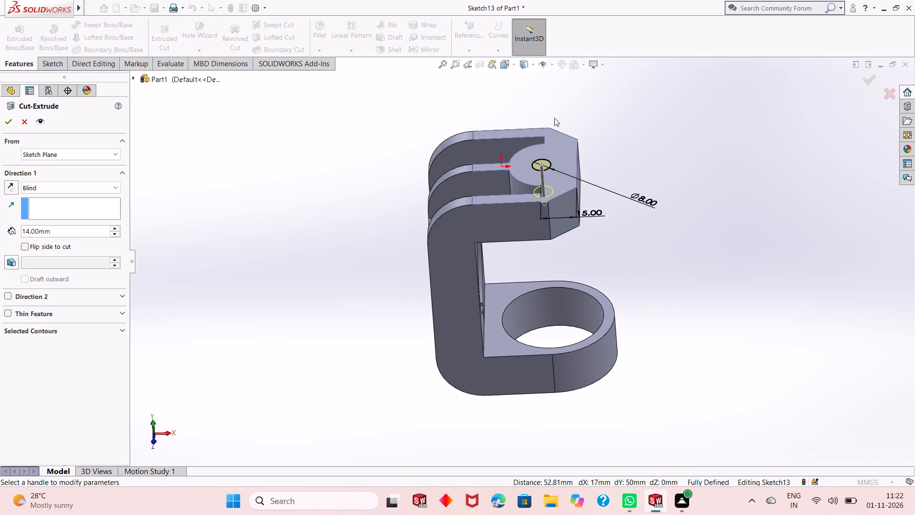
{"action": "scroll", "coordinate": [555, 116], "scroll_direction": "down", "scroll_amount": 2}
{"action": "middle_click_drag", "start_coordinate": [570, 350], "coordinate": [563, 256]}
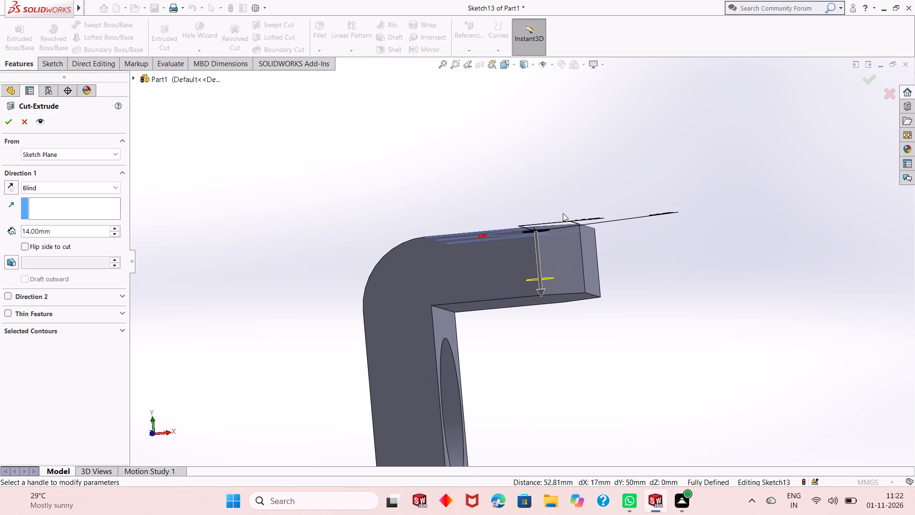
{"action": "middle_click_drag", "start_coordinate": [540, 298], "coordinate": [546, 250]}
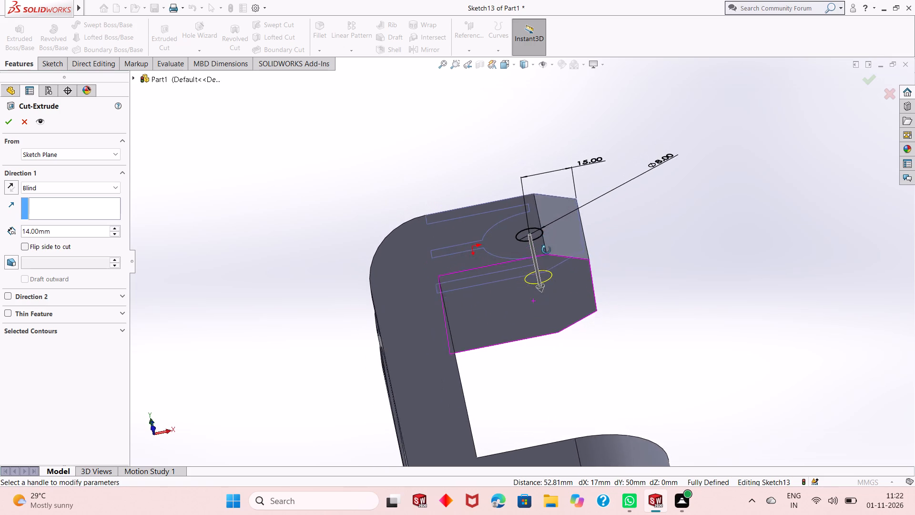
{"action": "middle_click_drag", "start_coordinate": [546, 250], "coordinate": [546, 266]}
{"action": "left_click", "coordinate": [47, 192]}
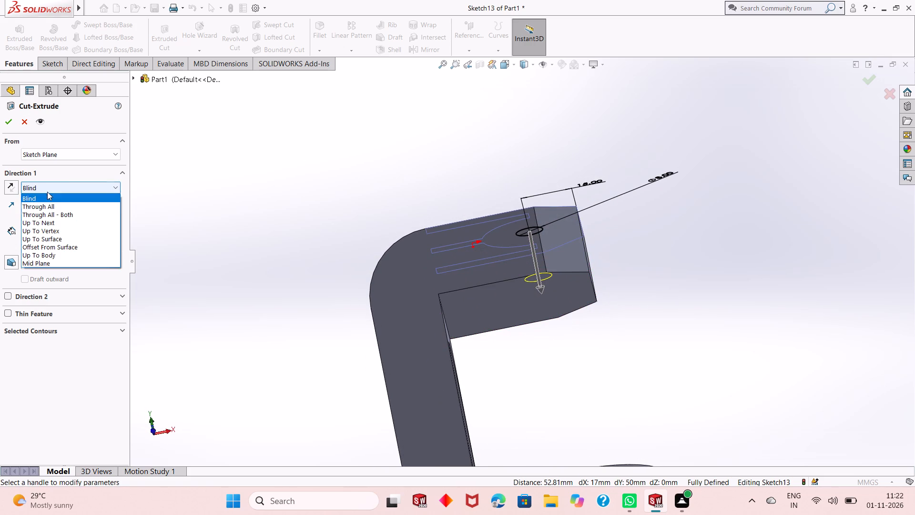
{"action": "left_click", "coordinate": [59, 223]}
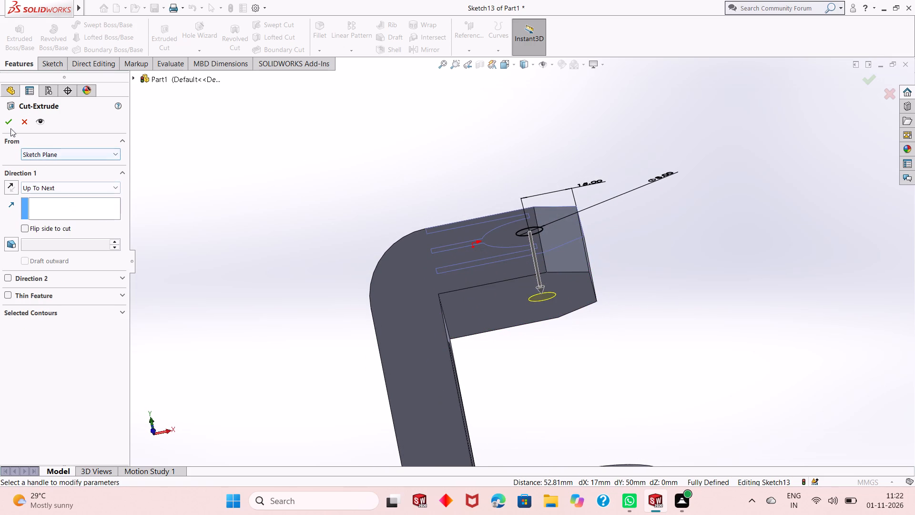
{"action": "left_click", "coordinate": [6, 124]}
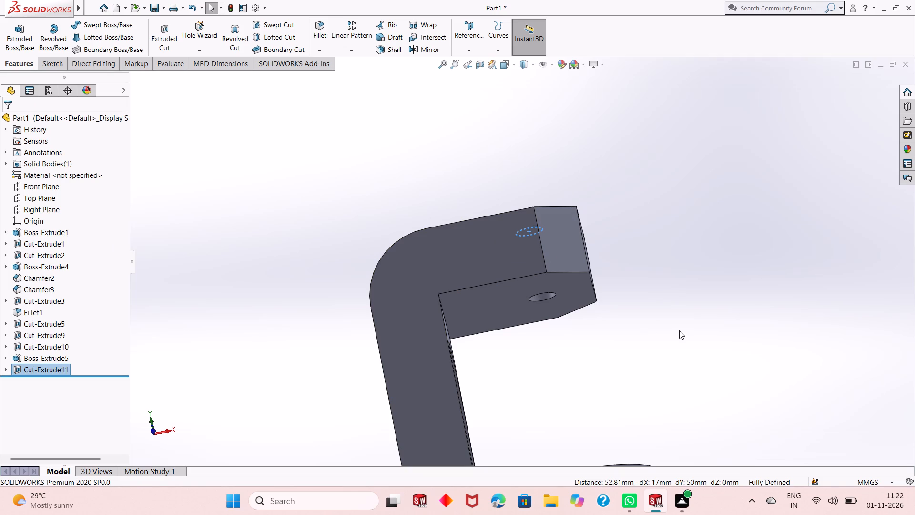
{"action": "left_click", "coordinate": [679, 330]}
Examine the new hole in the top arm and the whole bracket from above, below and both sides.
{"action": "scroll", "coordinate": [611, 356], "scroll_direction": "up", "scroll_amount": 1}
{"action": "scroll", "coordinate": [563, 353], "scroll_direction": "up", "scroll_amount": 1}
{"action": "middle_click_drag", "start_coordinate": [563, 353], "coordinate": [607, 353]}
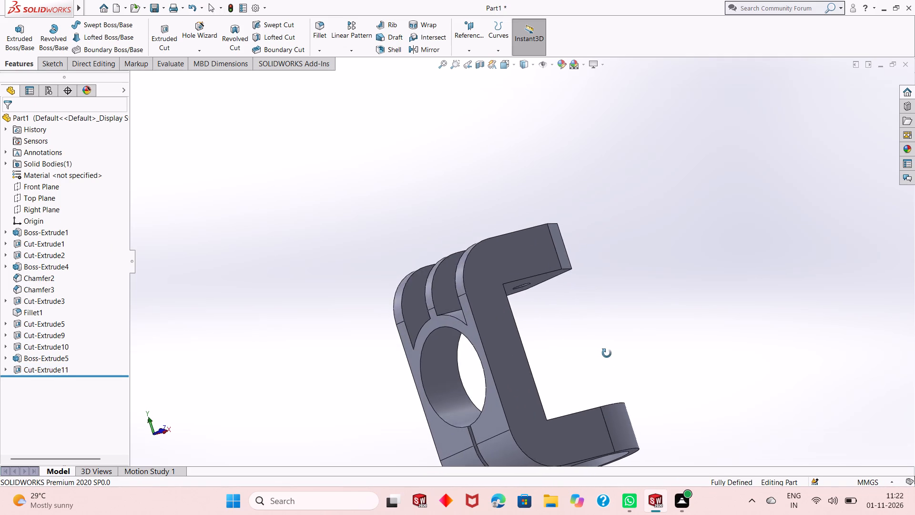
{"action": "middle_click_drag", "start_coordinate": [607, 353], "coordinate": [648, 308]}
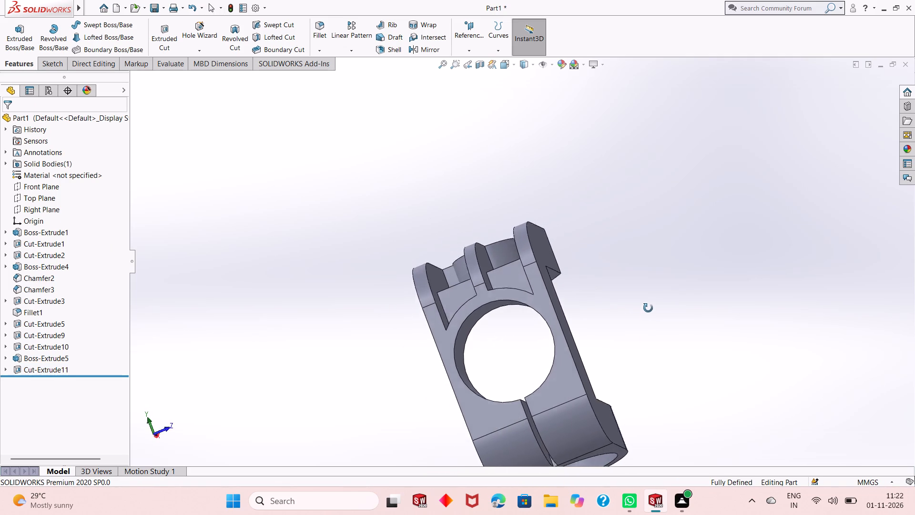
{"action": "middle_click_drag", "start_coordinate": [648, 308], "coordinate": [590, 421]}
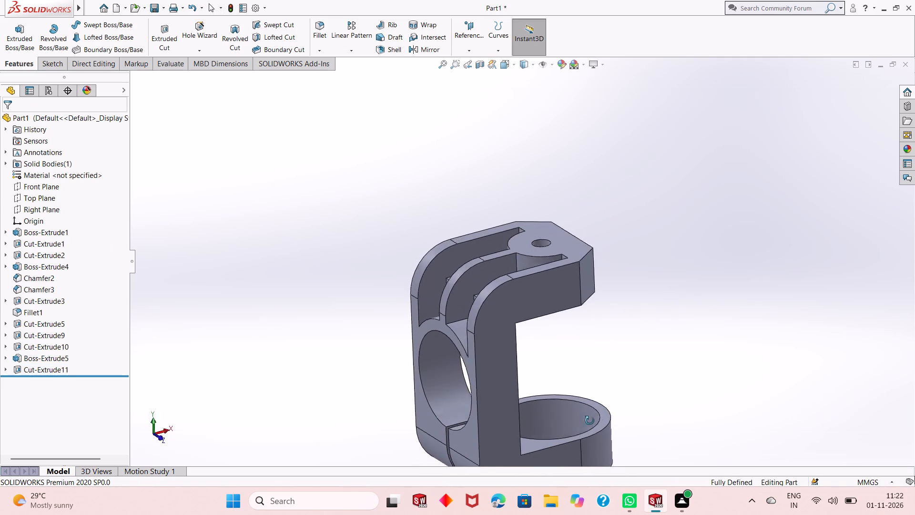
{"action": "middle_click_drag", "start_coordinate": [590, 421], "coordinate": [578, 264]}
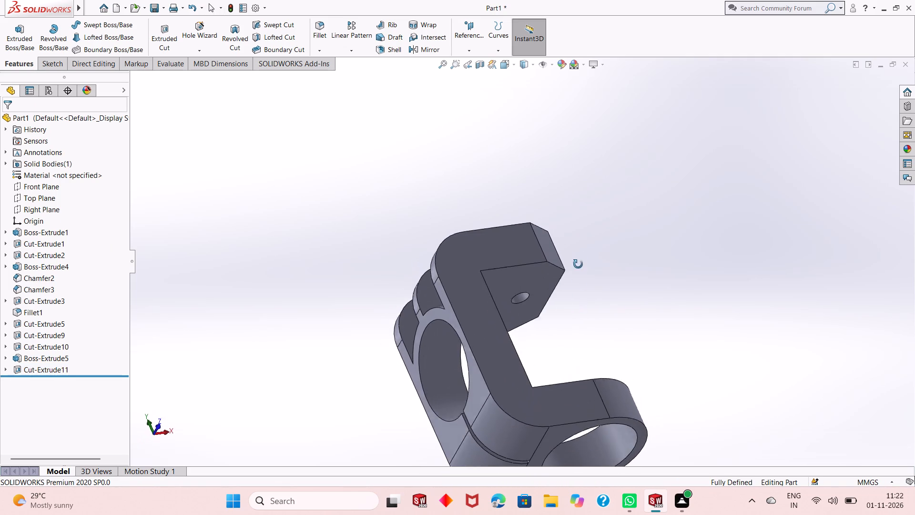
{"action": "middle_click_drag", "start_coordinate": [578, 264], "coordinate": [578, 257]}
{"action": "scroll", "coordinate": [572, 352], "scroll_direction": "up", "scroll_amount": 1}
{"action": "middle_click_drag", "start_coordinate": [568, 344], "coordinate": [690, 389]}
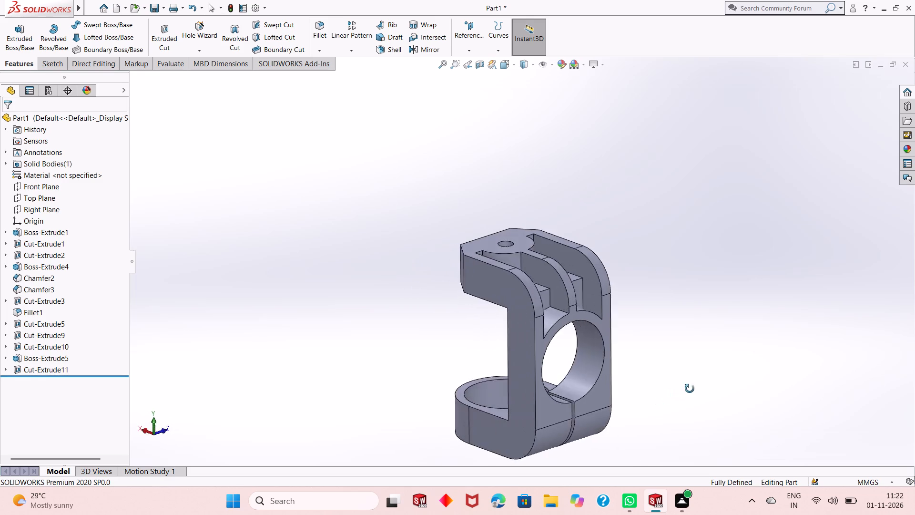
{"action": "middle_click_drag", "start_coordinate": [690, 389], "coordinate": [587, 359]}
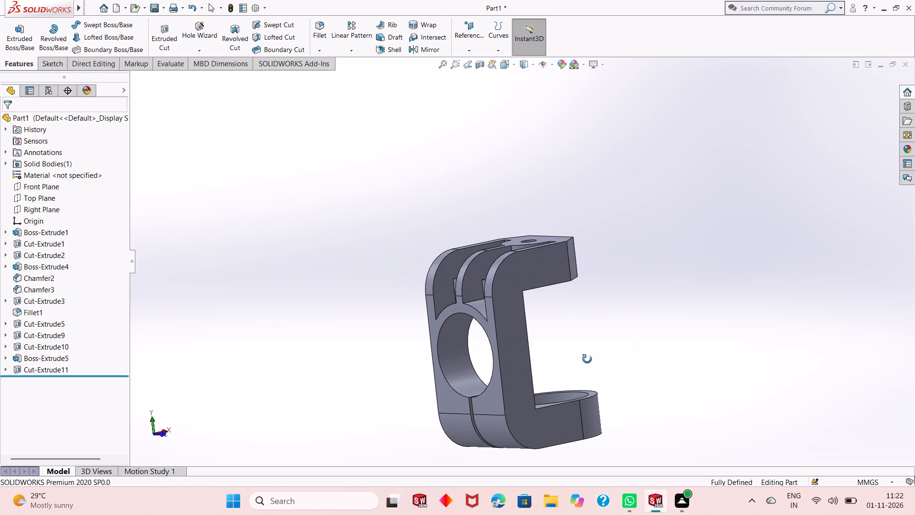
{"action": "middle_click_drag", "start_coordinate": [587, 359], "coordinate": [587, 359]}
{"action": "scroll", "coordinate": [570, 365], "scroll_direction": "up", "scroll_amount": 1}
{"action": "middle_click_drag", "start_coordinate": [570, 365], "coordinate": [574, 345]}
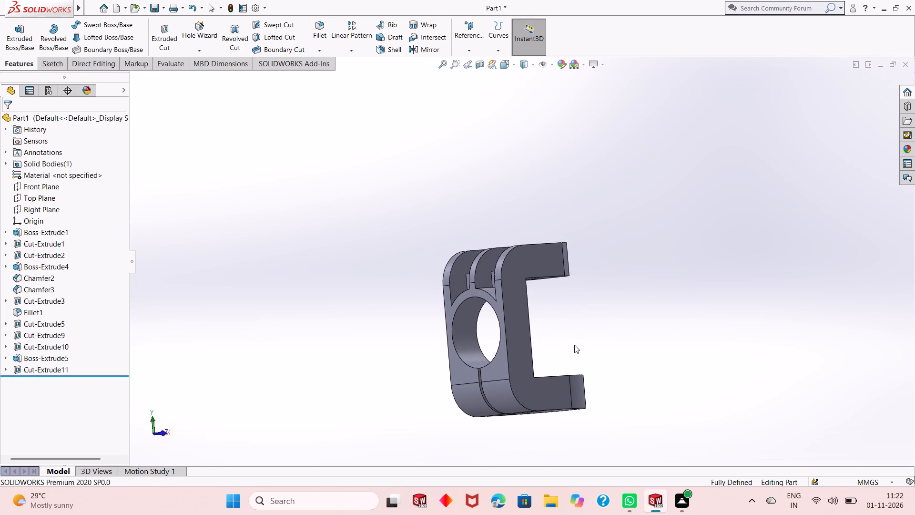
Start a new sketch on the plate's flat outer face surrounding the large round hole.
{"action": "scroll", "coordinate": [568, 350], "scroll_direction": "down", "scroll_amount": 1}
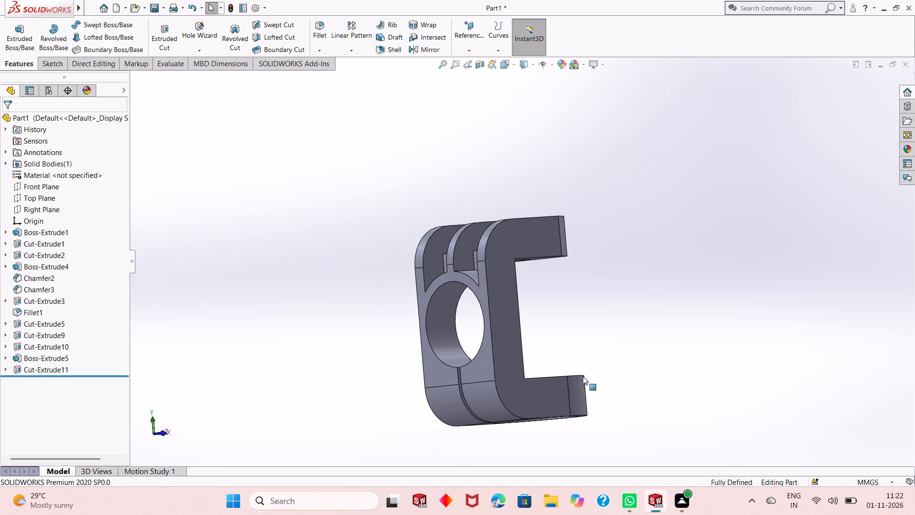
{"action": "middle_click_drag", "start_coordinate": [619, 357], "coordinate": [617, 429]}
{"action": "scroll", "coordinate": [600, 418], "scroll_direction": "up", "scroll_amount": 1}
{"action": "middle_click_drag", "start_coordinate": [458, 402], "coordinate": [492, 342]}
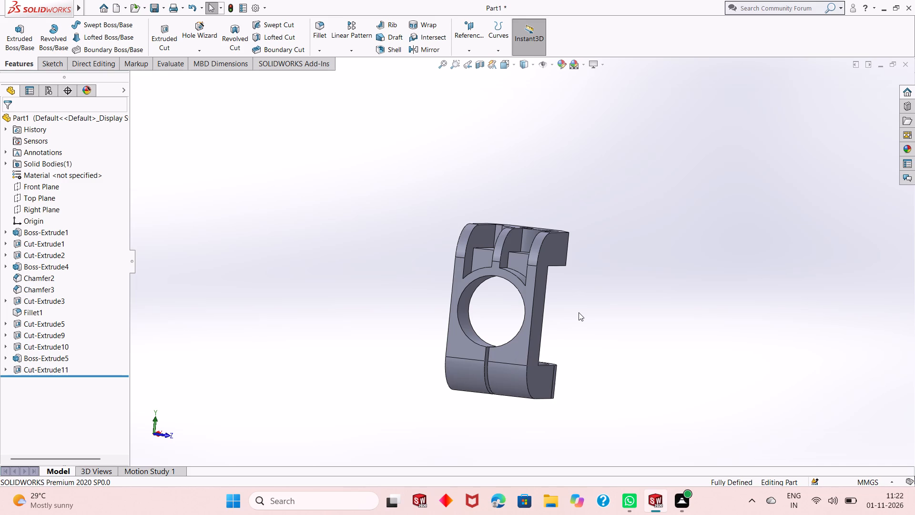
{"action": "left_click", "coordinate": [526, 353]}
{"action": "left_click", "coordinate": [569, 327]}
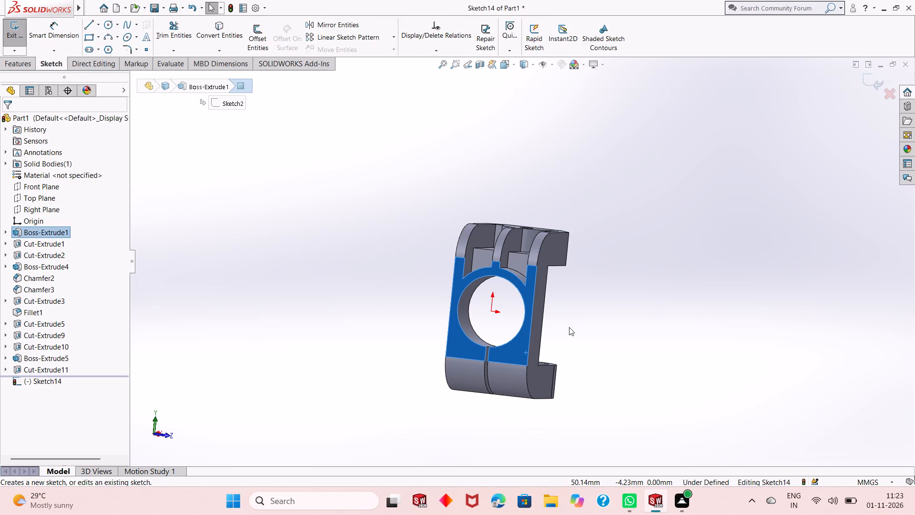
{"action": "key", "text": "ctrl+8"}
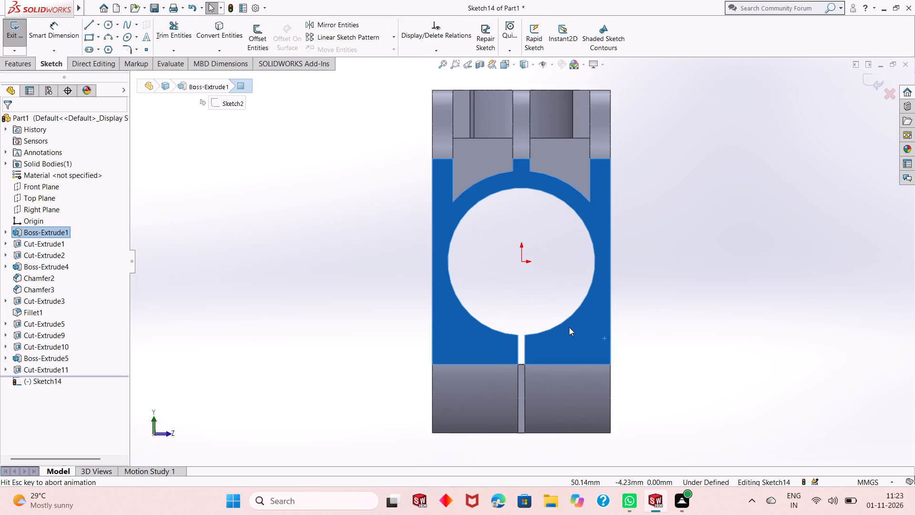
{"action": "scroll", "coordinate": [564, 399], "scroll_direction": "up", "scroll_amount": 2}
{"action": "left_click", "coordinate": [320, 360]}
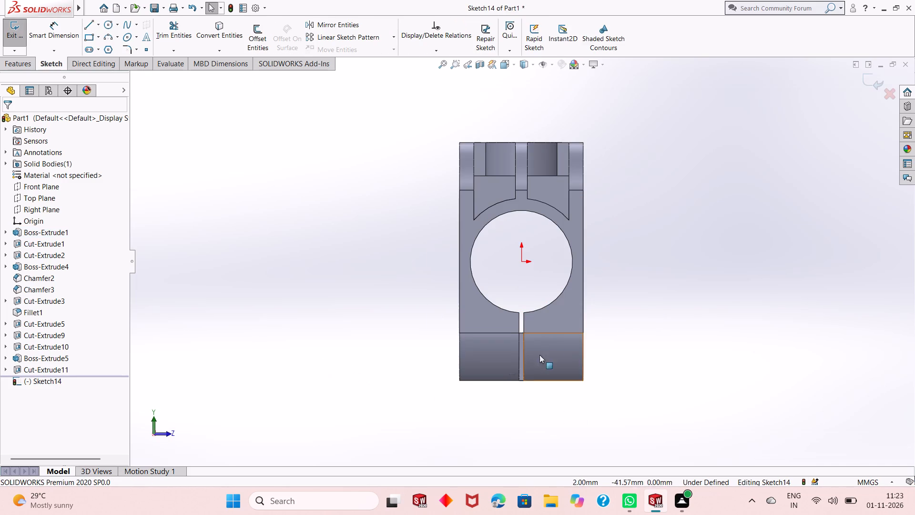
{"action": "scroll", "coordinate": [552, 338], "scroll_direction": "down", "scroll_amount": 1}
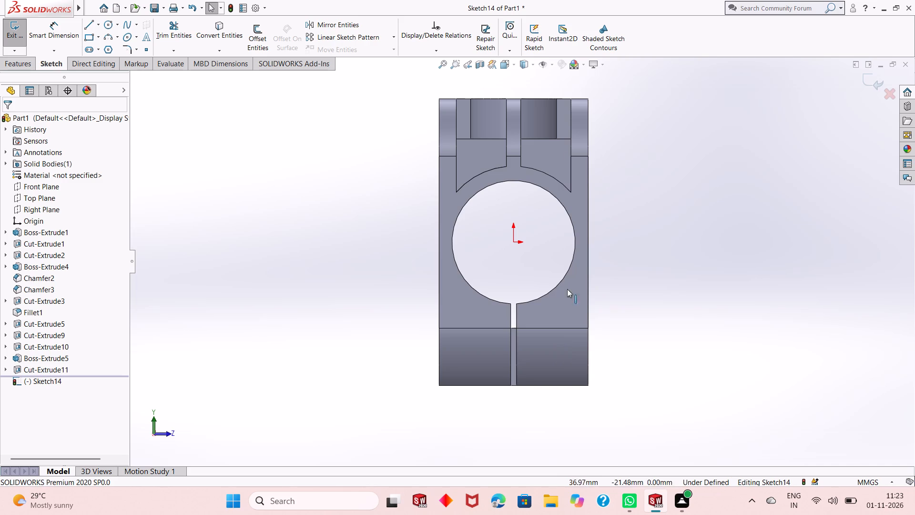
{"action": "scroll", "coordinate": [590, 298], "scroll_direction": "down", "scroll_amount": 2}
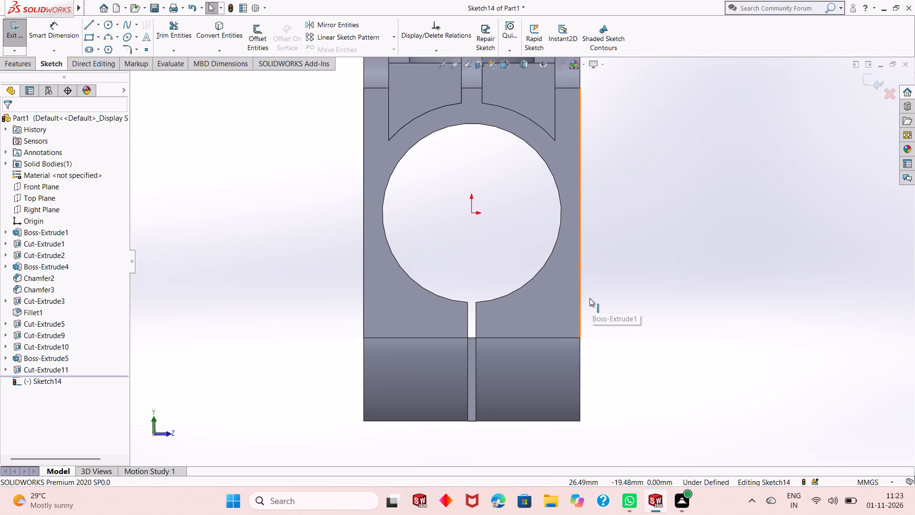
Convert the upright outer edges on both sides, the large hole's edge and the two bottom edges into sketch entities.
{"action": "left_click", "coordinate": [226, 34]}
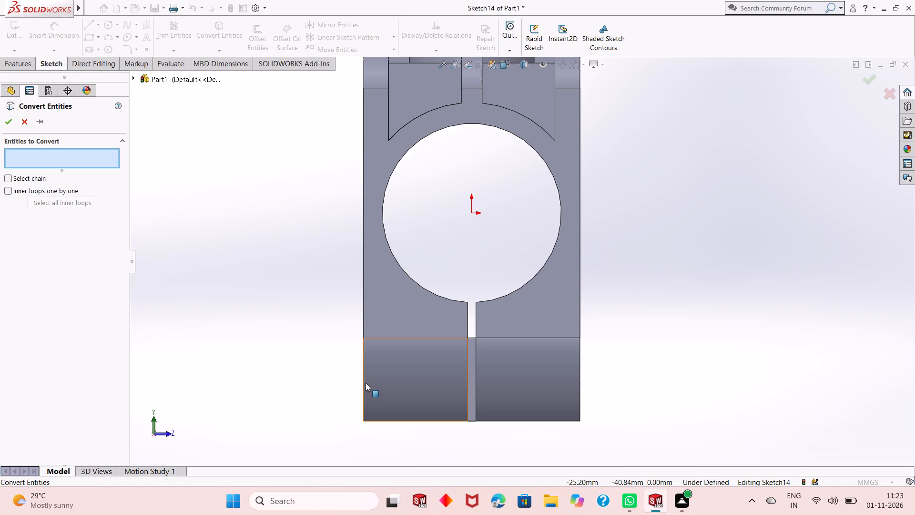
{"action": "left_click", "coordinate": [364, 383]}
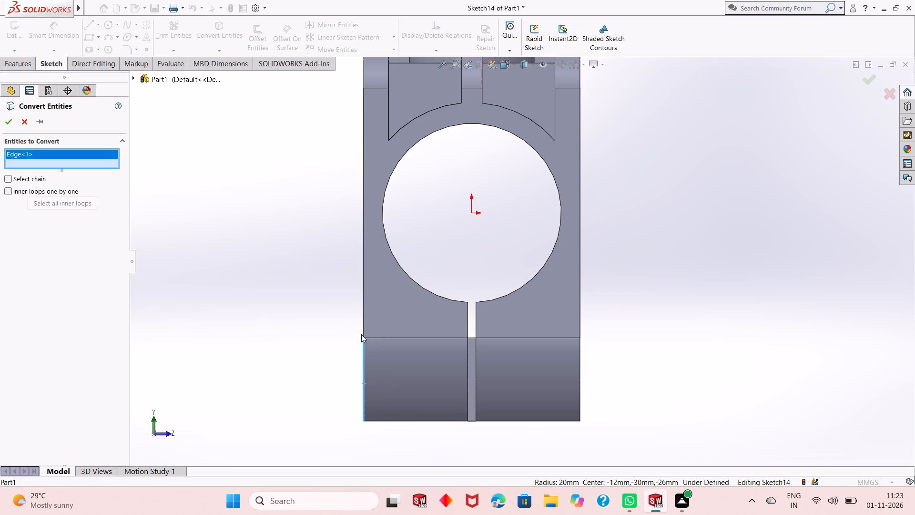
{"action": "left_click", "coordinate": [365, 317]}
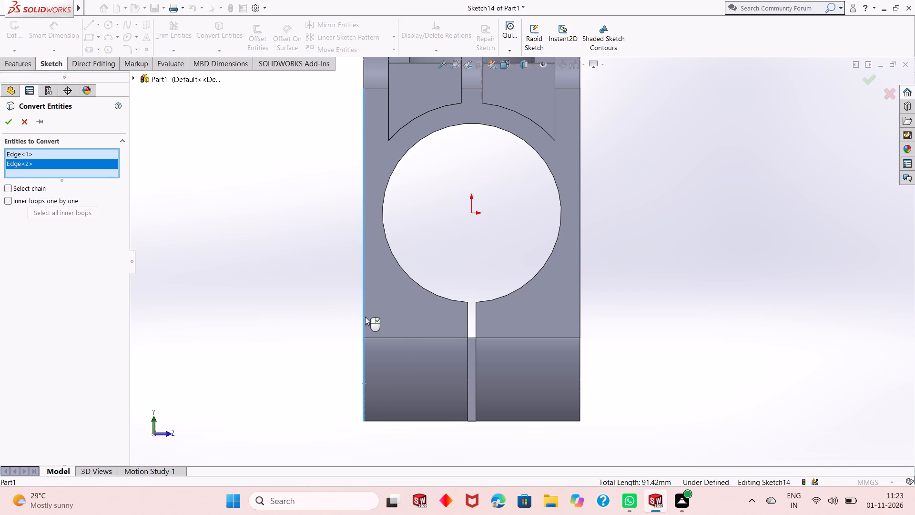
{"action": "left_click", "coordinate": [579, 327]}
{"action": "left_click", "coordinate": [579, 349]}
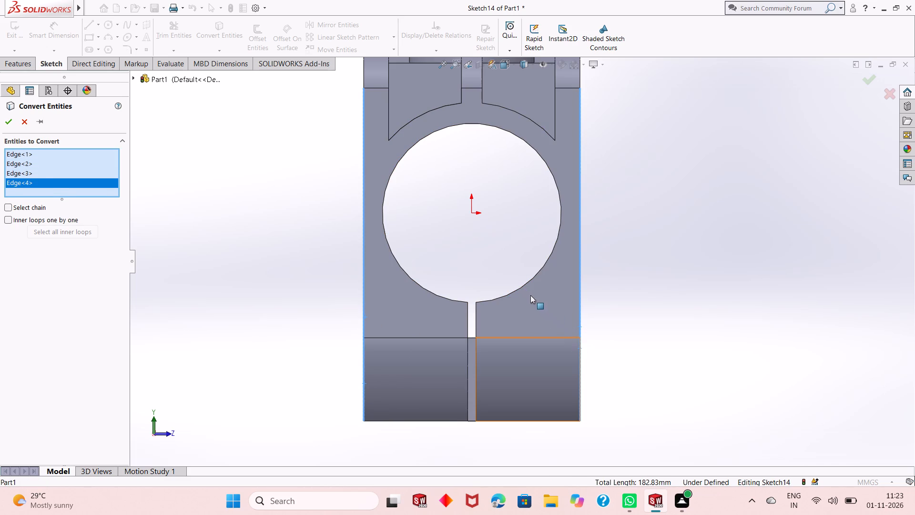
{"action": "left_click", "coordinate": [525, 283]}
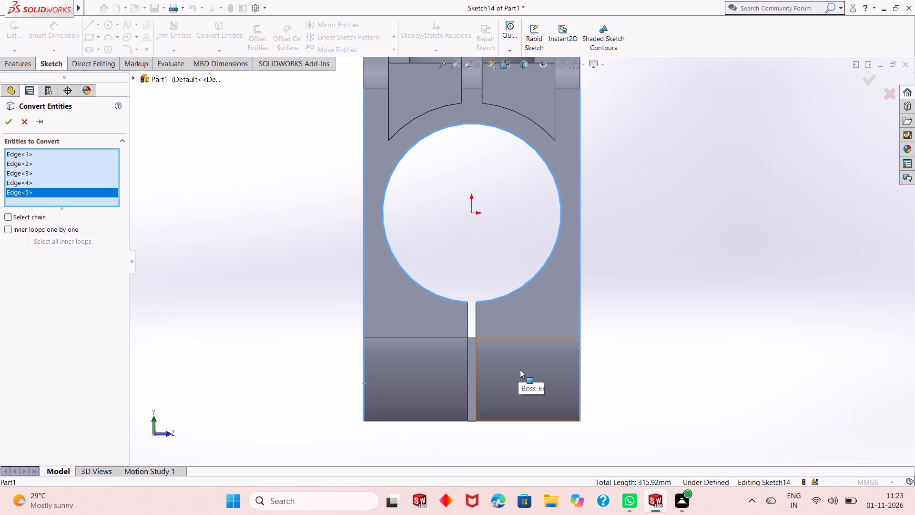
{"action": "left_click", "coordinate": [509, 422]}
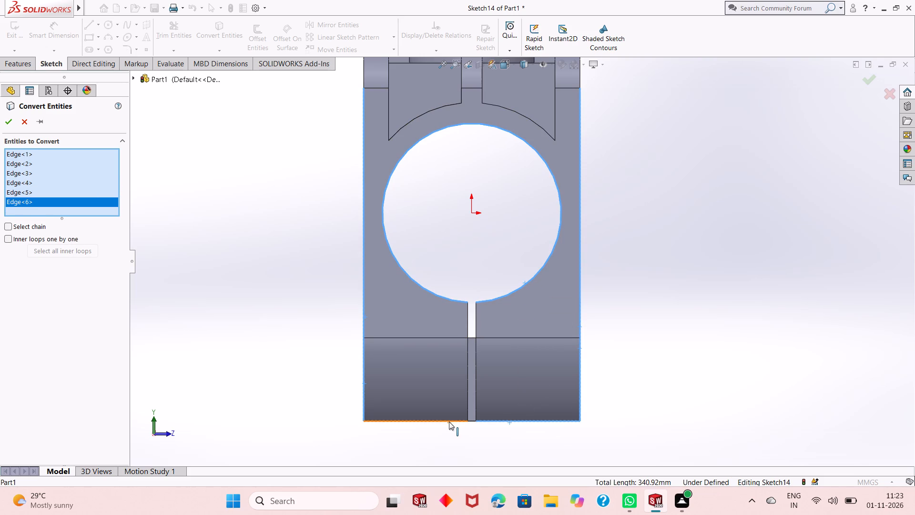
{"action": "left_click", "coordinate": [449, 422]}
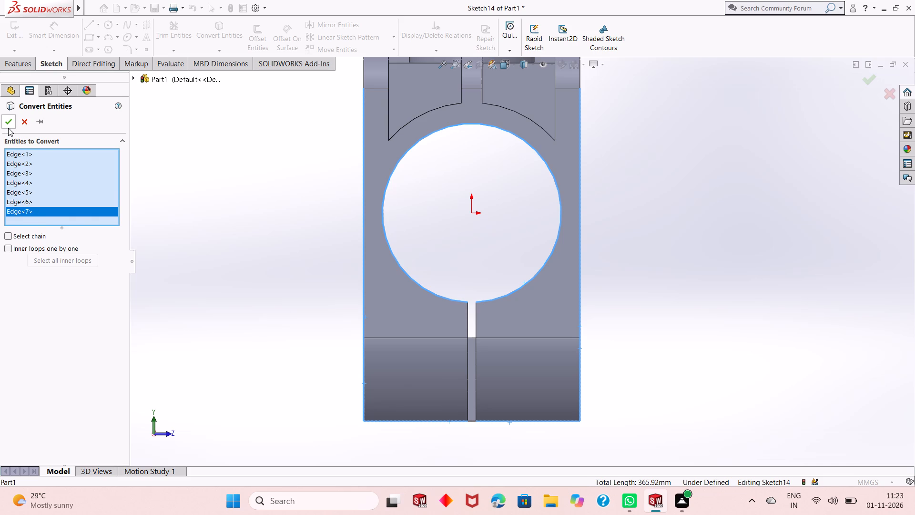
{"action": "left_click", "coordinate": [8, 128]}
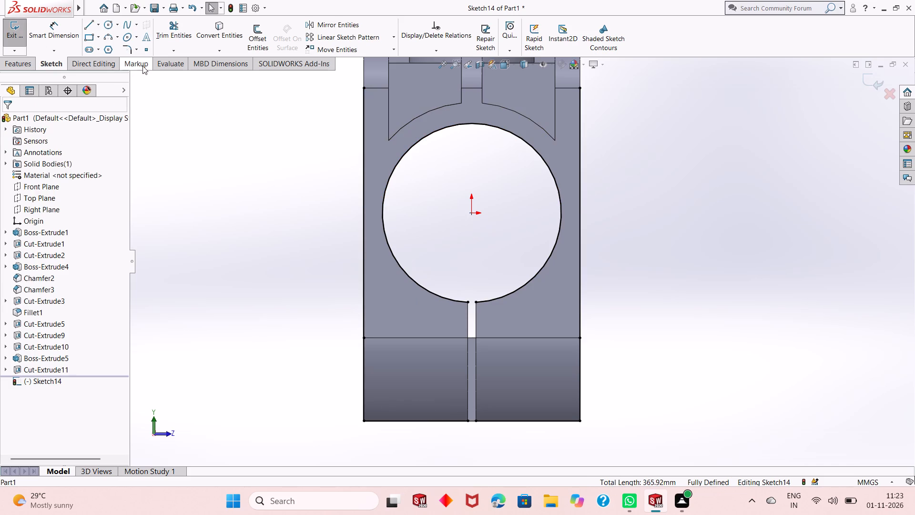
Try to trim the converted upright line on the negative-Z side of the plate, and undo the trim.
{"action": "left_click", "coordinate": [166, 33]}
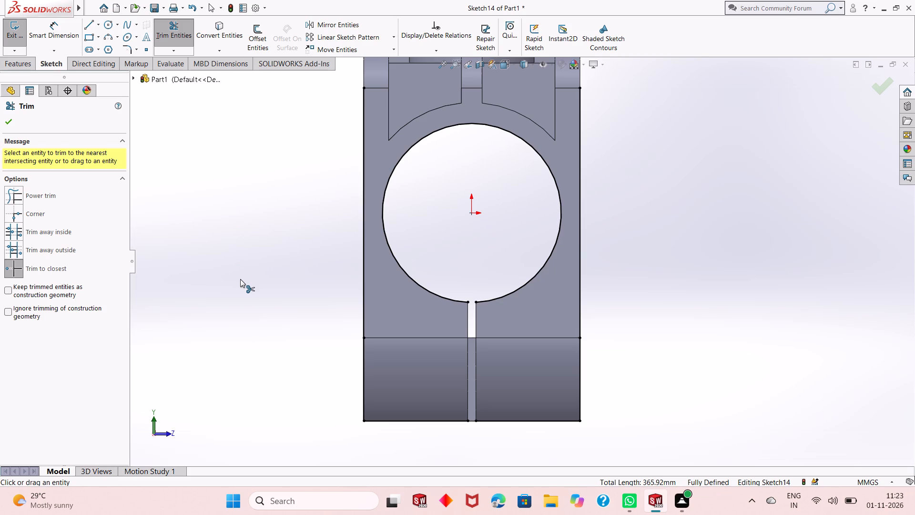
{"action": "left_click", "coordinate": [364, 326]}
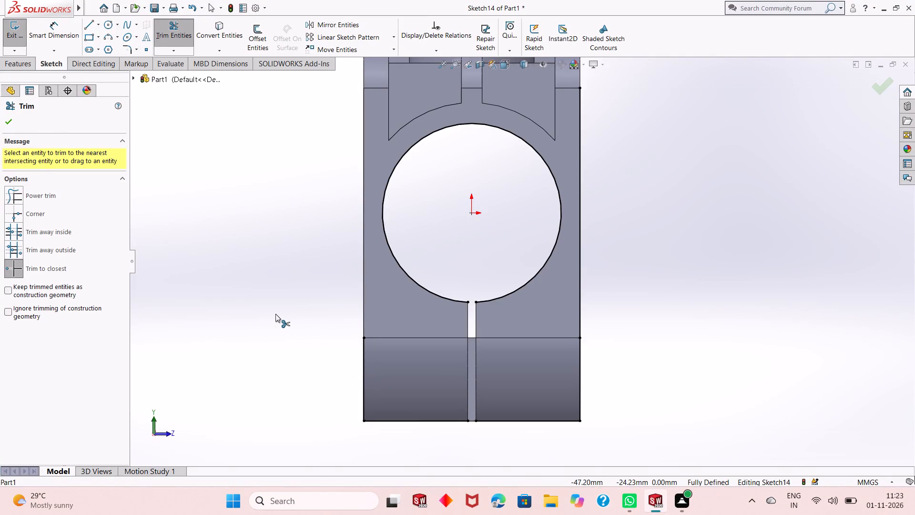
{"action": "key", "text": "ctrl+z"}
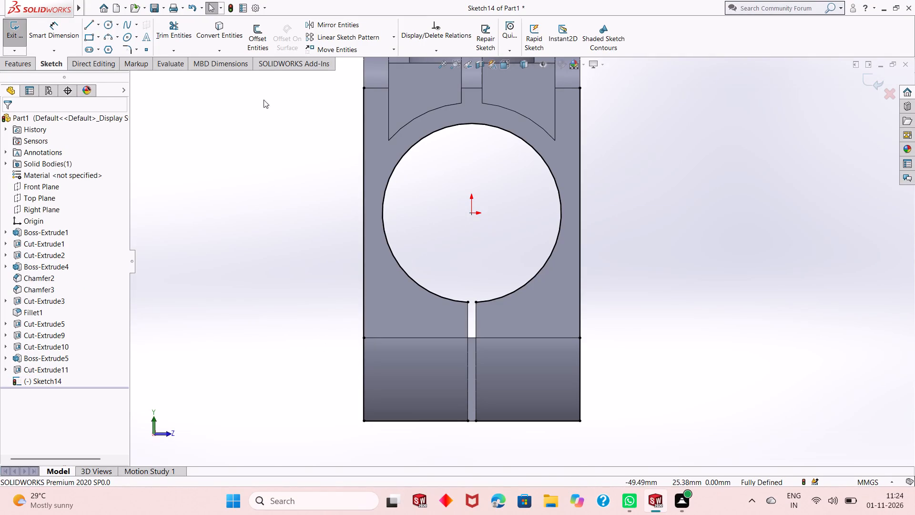
Offset the two upright lines on the plate's negative-Z side 6 mm inward, adding the offset dimension.
{"action": "left_click", "coordinate": [256, 39]}
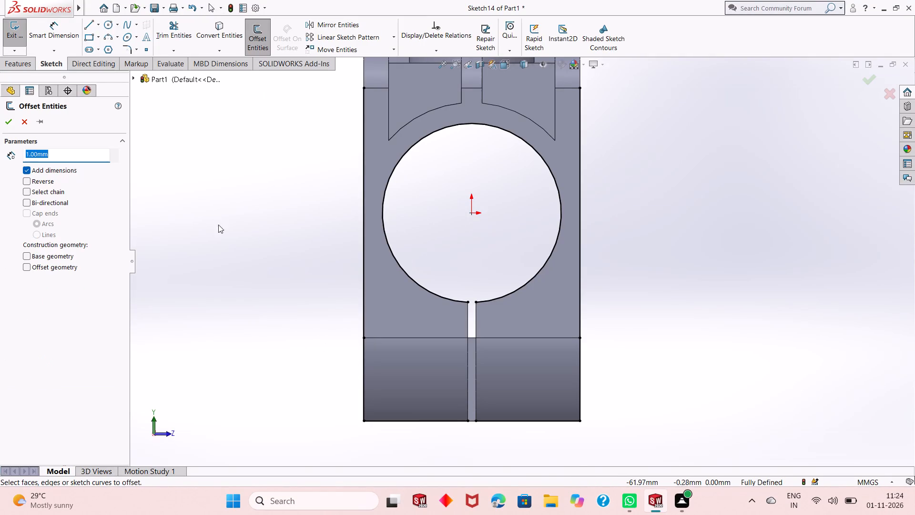
{"action": "left_click", "coordinate": [362, 313]}
{"action": "left_click", "coordinate": [365, 347]}
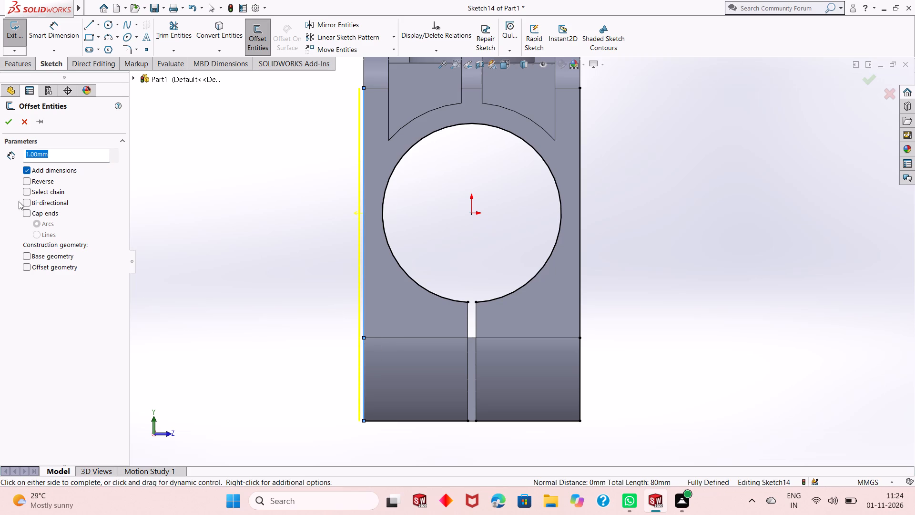
{"action": "left_click", "coordinate": [26, 183]}
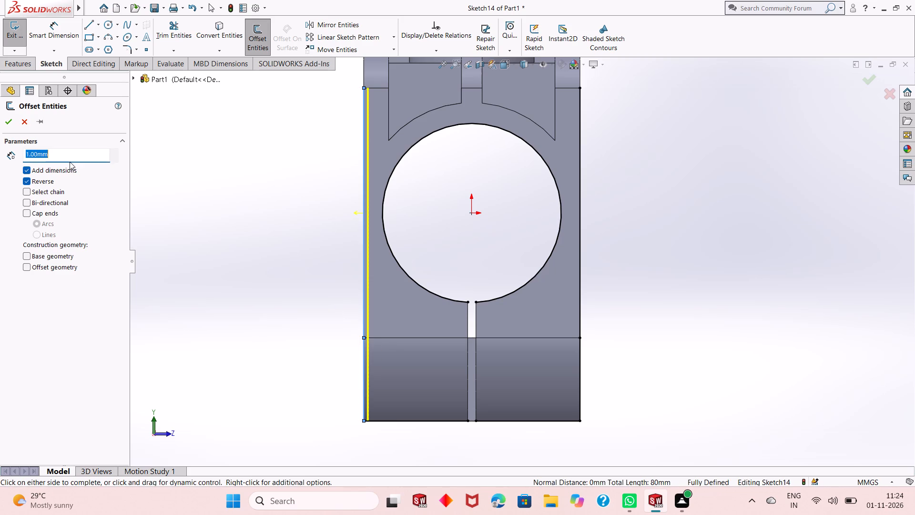
{"action": "key", "text": "6"}
{"action": "key", "text": "Return"}
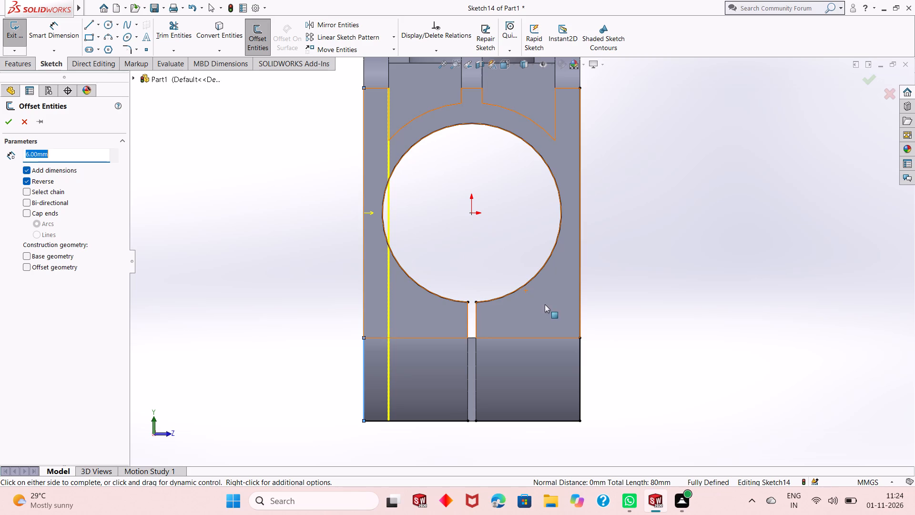
{"action": "left_click", "coordinate": [580, 286]}
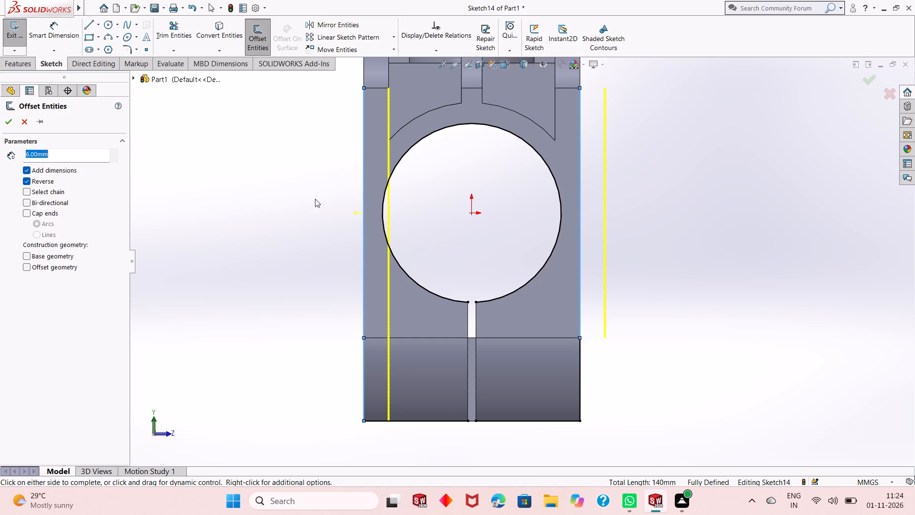
{"action": "left_click", "coordinate": [579, 253]}
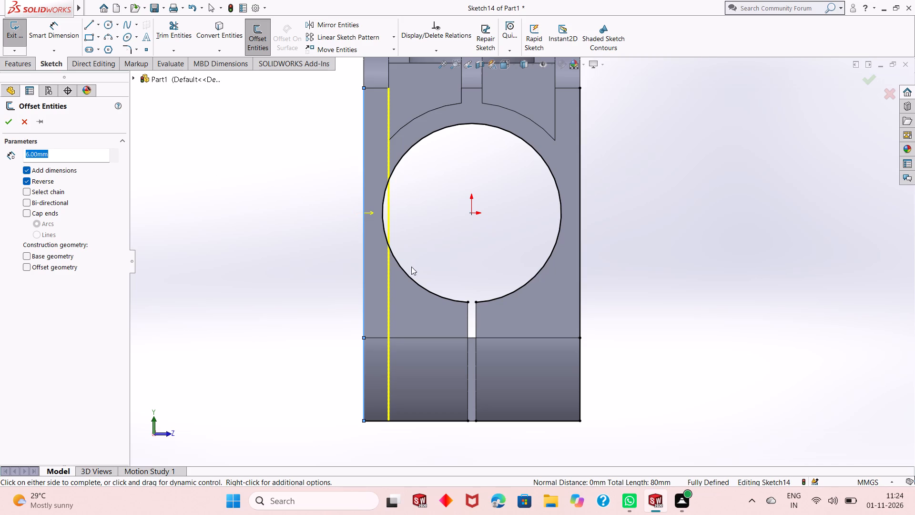
{"action": "left_click", "coordinate": [417, 284]}
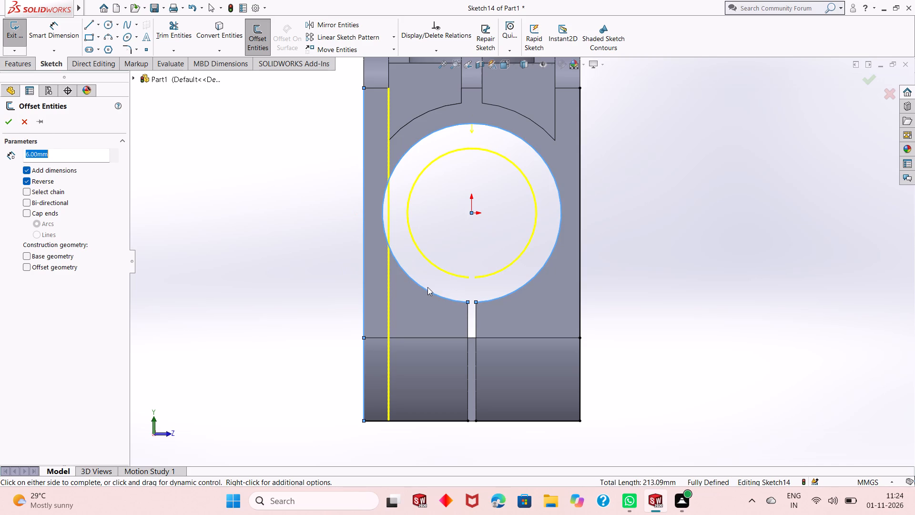
{"action": "left_click", "coordinate": [427, 290]}
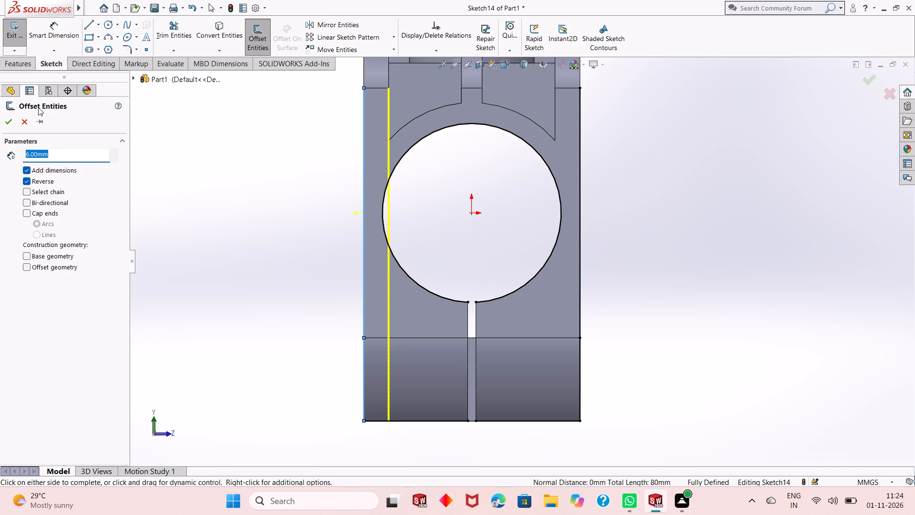
{"action": "left_click", "coordinate": [10, 122]}
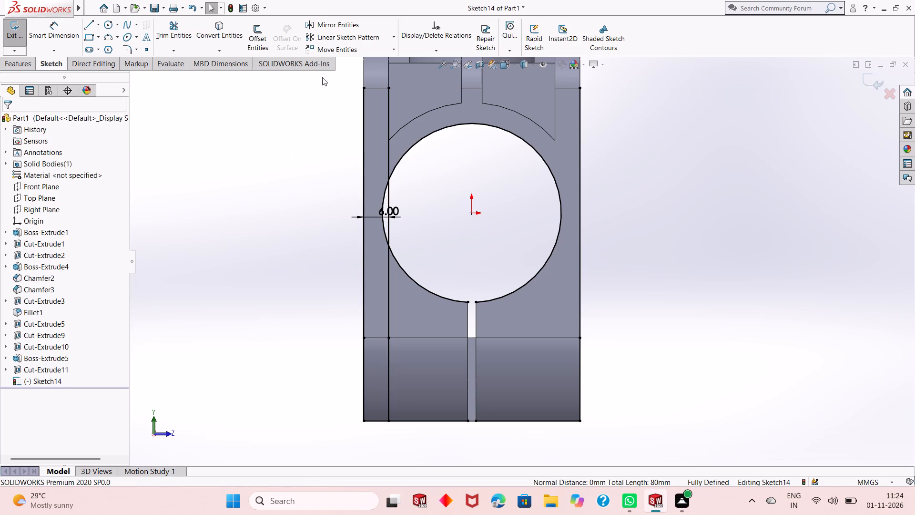
Offset the two upright lines on the positive-Z side 6 mm inward and the large hole's arc 6 mm outward.
{"action": "left_click", "coordinate": [254, 31]}
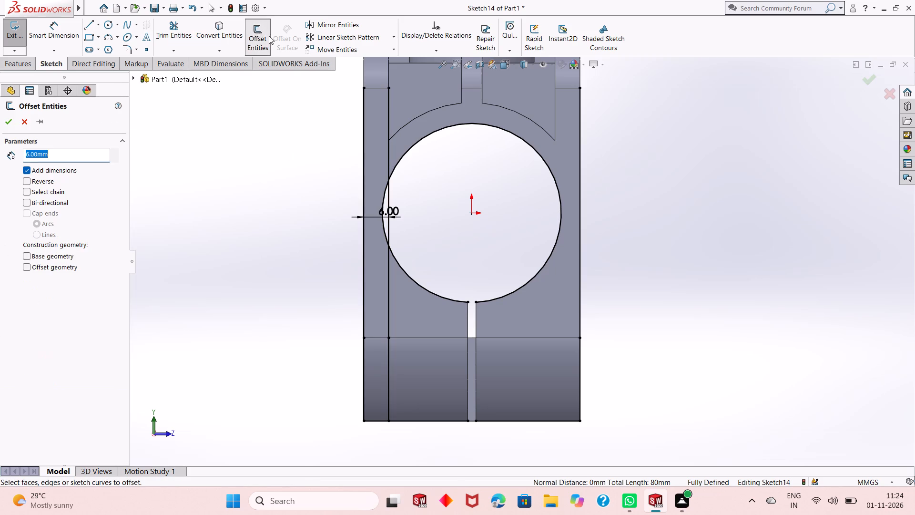
{"action": "left_click", "coordinate": [582, 259]}
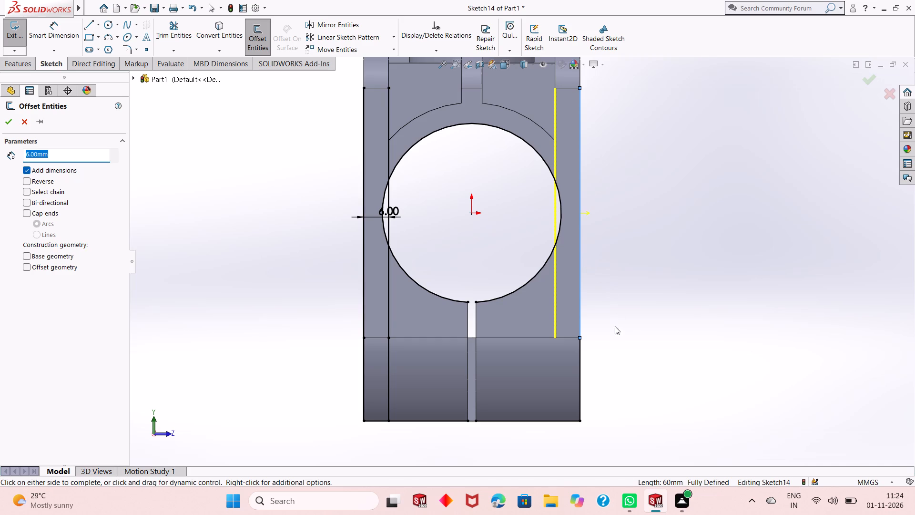
{"action": "left_click", "coordinate": [579, 376]}
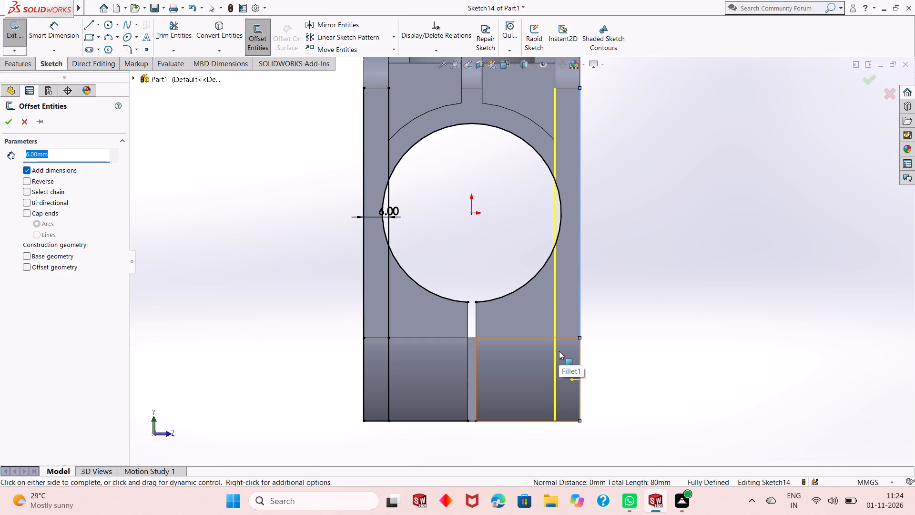
{"action": "left_click", "coordinate": [528, 285]}
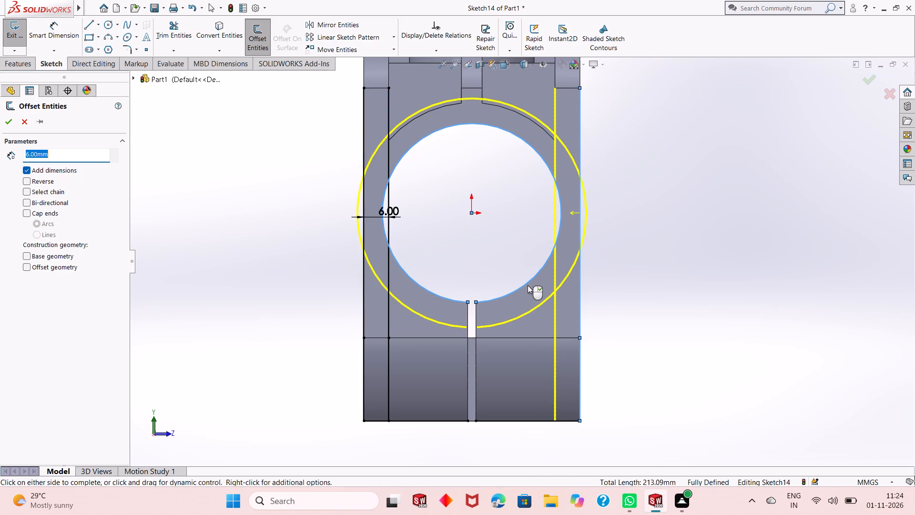
{"action": "left_click", "coordinate": [6, 121]}
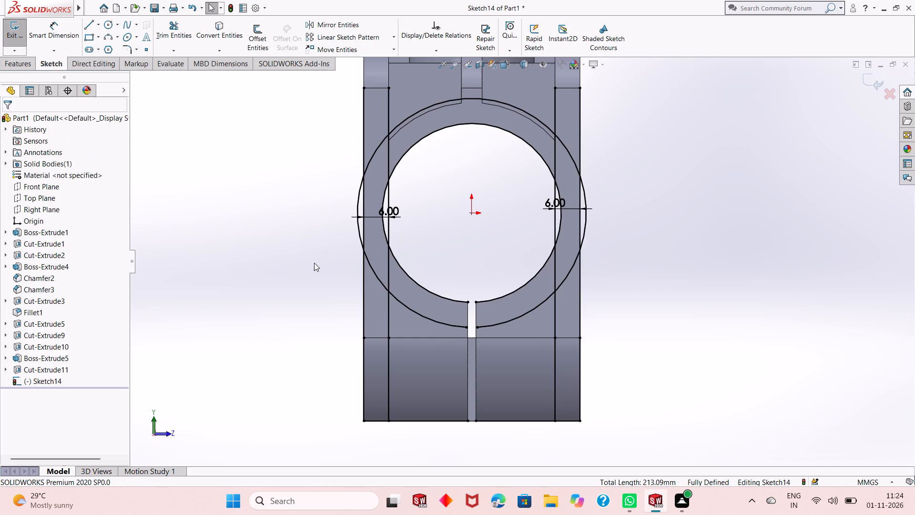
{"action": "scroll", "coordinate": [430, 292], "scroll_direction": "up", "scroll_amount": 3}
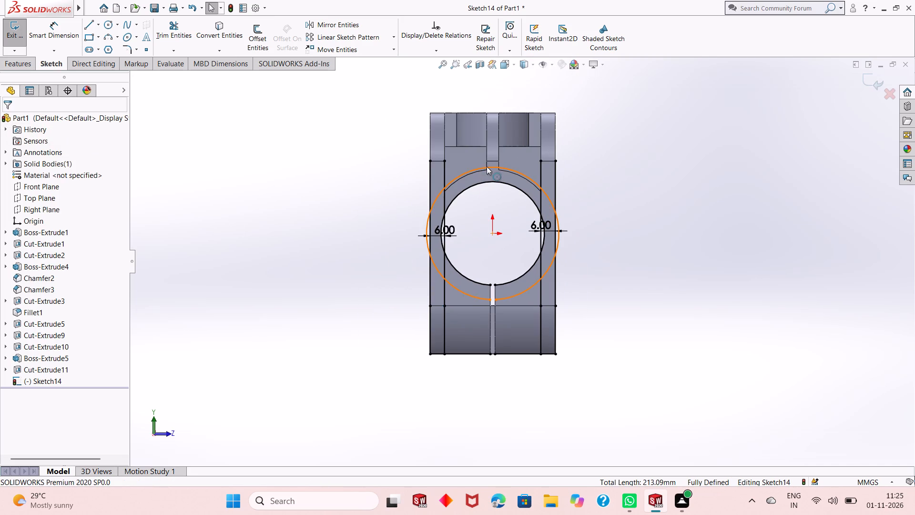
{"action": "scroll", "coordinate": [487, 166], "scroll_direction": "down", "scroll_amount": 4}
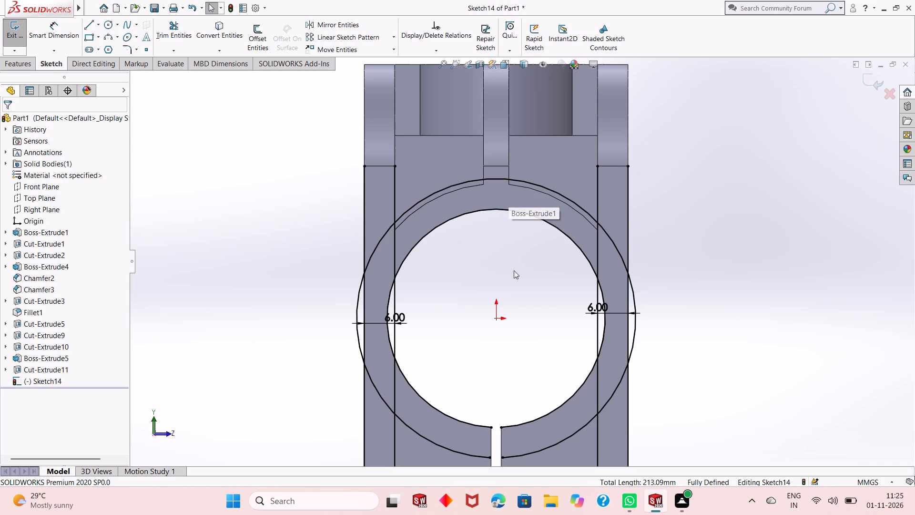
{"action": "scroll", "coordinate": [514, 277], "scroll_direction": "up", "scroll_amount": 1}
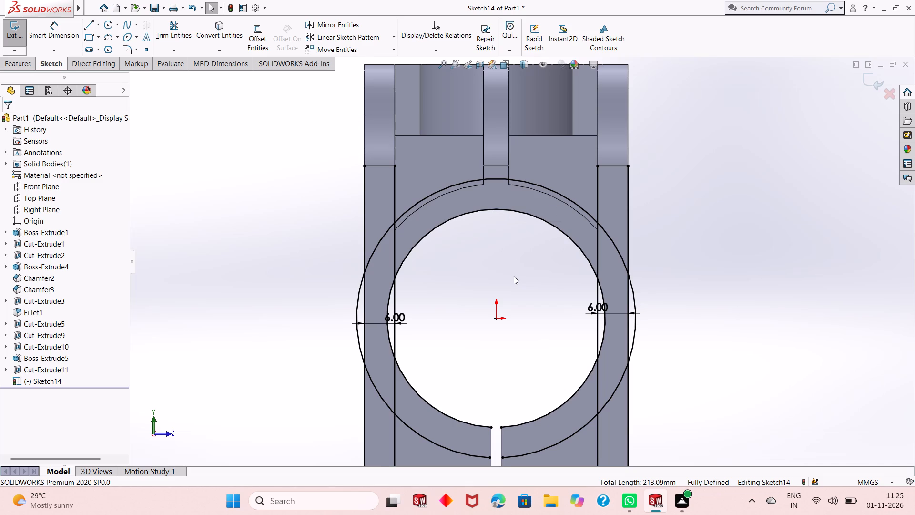
Undo the offsets of the large hole's arc and the positive-Z upright lines, and exit the sketch.
{"action": "scroll", "coordinate": [514, 276], "scroll_direction": "down", "scroll_amount": 2}
{"action": "scroll", "coordinate": [514, 276], "scroll_direction": "up", "scroll_amount": 2}
{"action": "scroll", "coordinate": [509, 191], "scroll_direction": "down", "scroll_amount": 1}
{"action": "scroll", "coordinate": [530, 248], "scroll_direction": "up", "scroll_amount": 1}
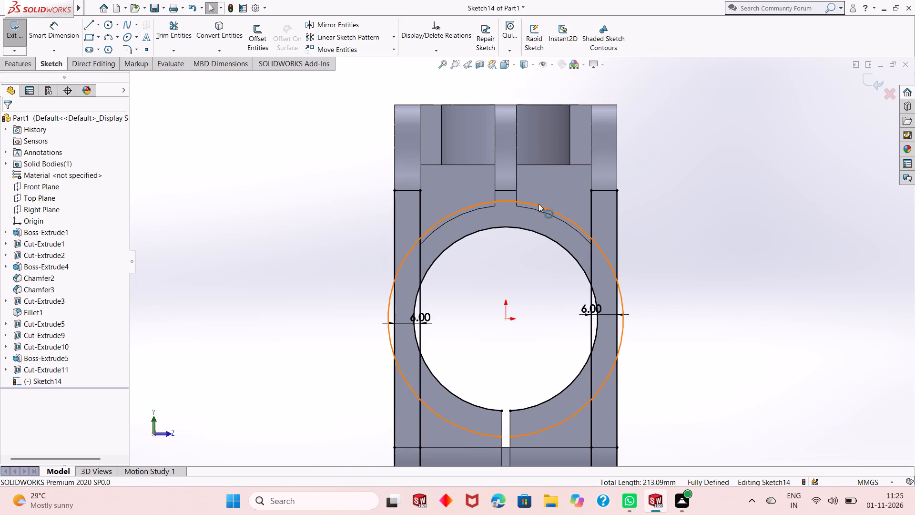
{"action": "scroll", "coordinate": [543, 210], "scroll_direction": "down", "scroll_amount": 7}
{"action": "scroll", "coordinate": [520, 244], "scroll_direction": "down", "scroll_amount": 3}
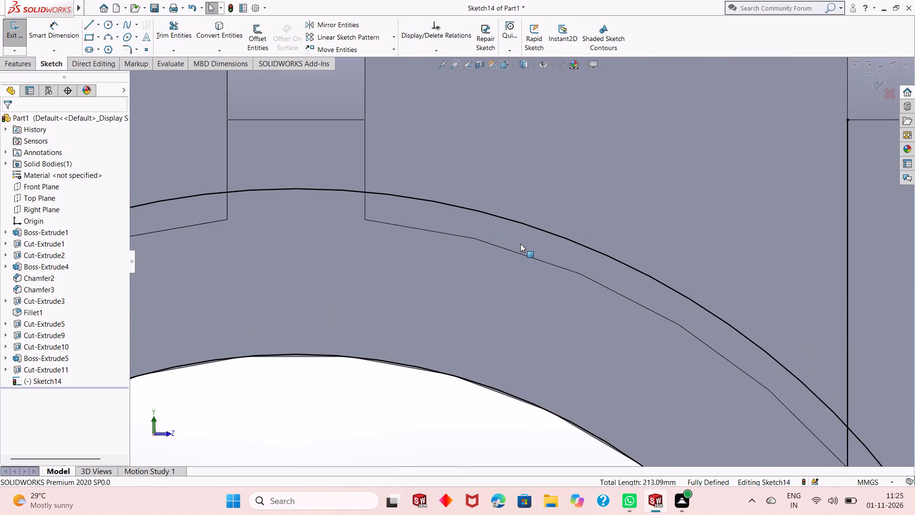
{"action": "scroll", "coordinate": [521, 244], "scroll_direction": "up", "scroll_amount": 11}
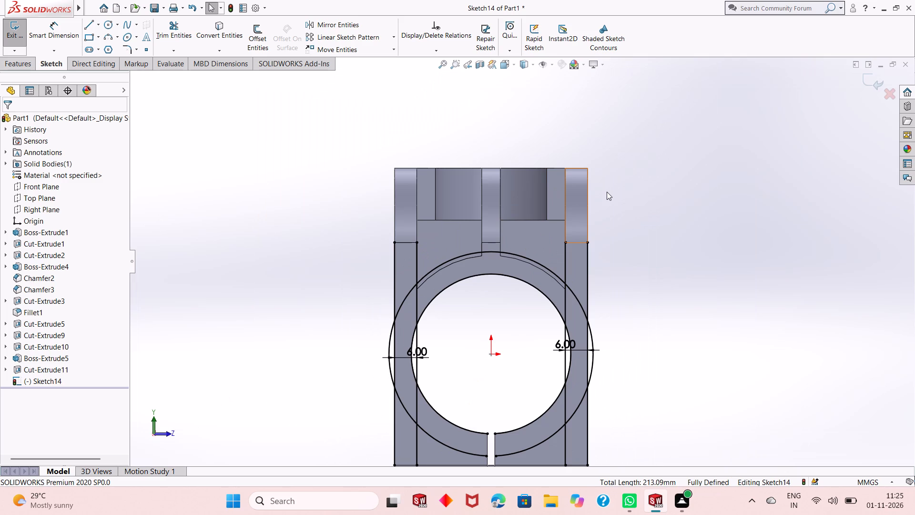
{"action": "key", "text": "ctrl+z"}
{"action": "key", "text": "Escape"}
{"action": "key", "text": "Escape"}
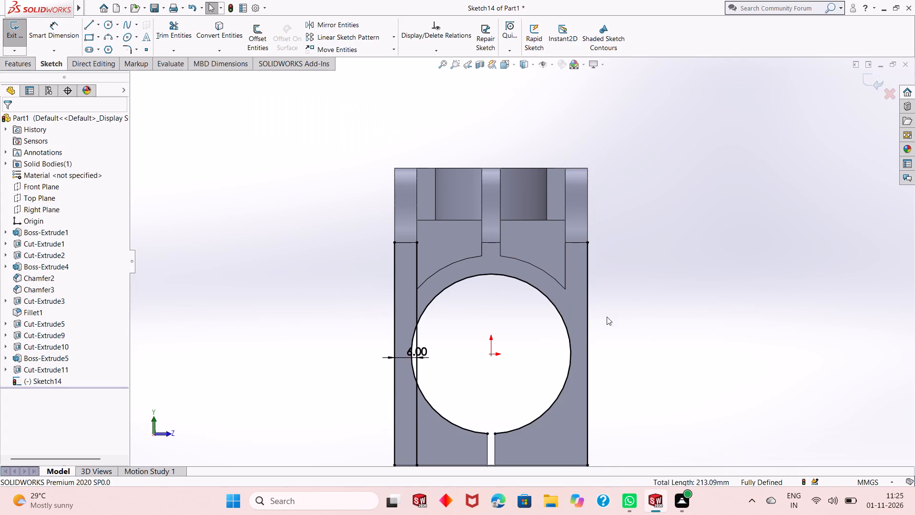
{"action": "key", "text": "Escape"}
{"action": "left_click", "coordinate": [872, 81]}
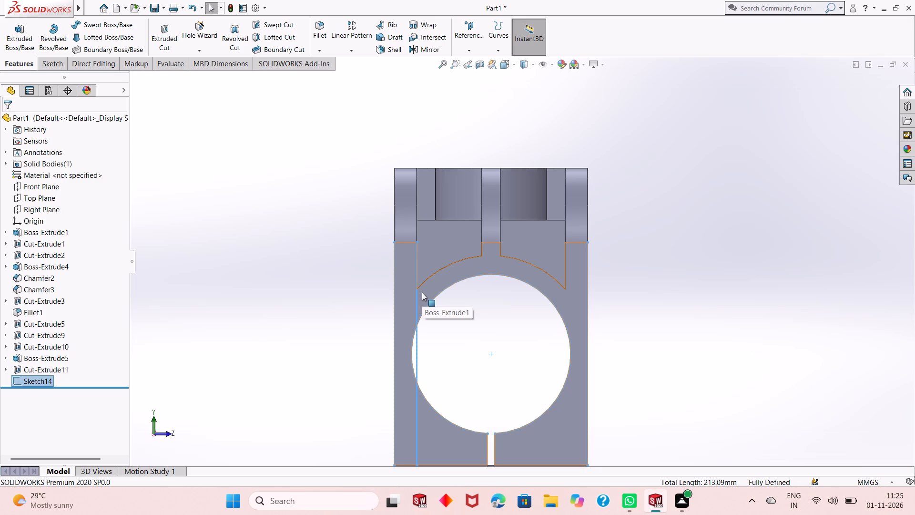
Examine the sketch outline on the plate around the large hole, the slit and the side edges.
{"action": "scroll", "coordinate": [428, 332], "scroll_direction": "down", "scroll_amount": 1}
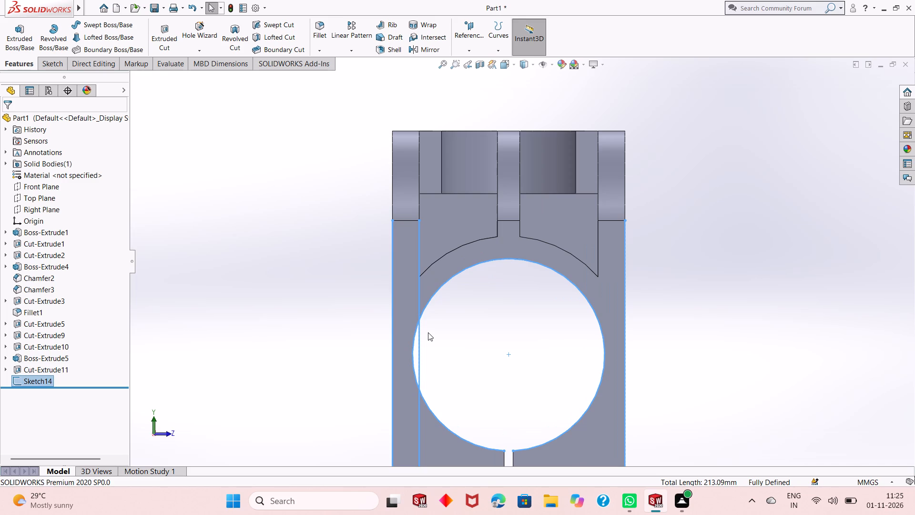
{"action": "scroll", "coordinate": [428, 332], "scroll_direction": "down", "scroll_amount": 1}
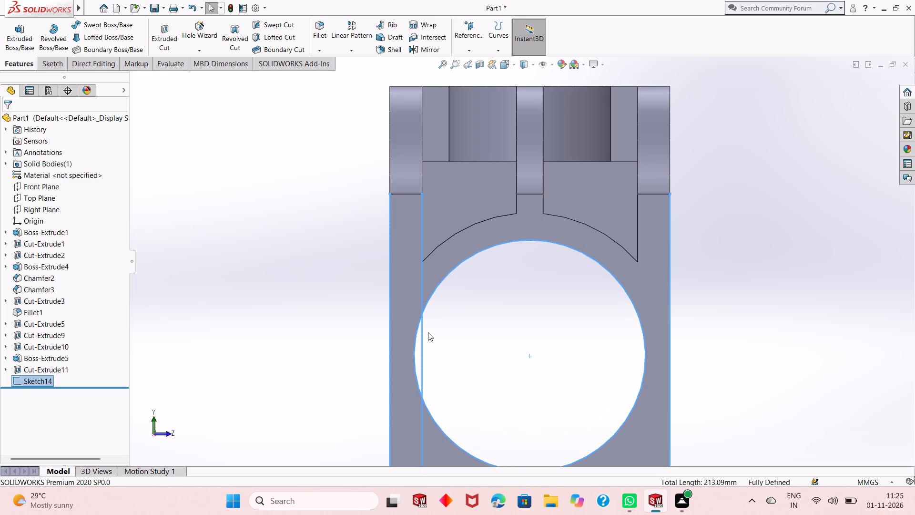
{"action": "scroll", "coordinate": [428, 332], "scroll_direction": "down", "scroll_amount": 1}
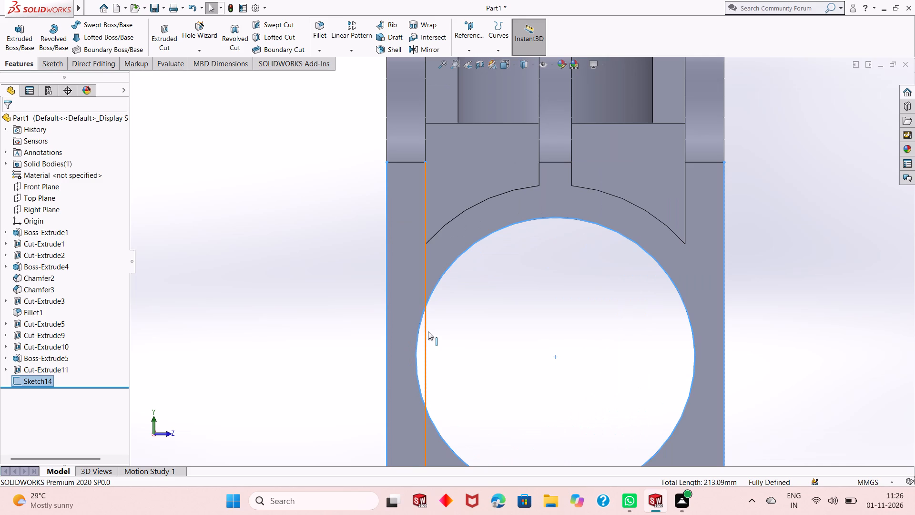
{"action": "scroll", "coordinate": [428, 331], "scroll_direction": "down", "scroll_amount": 1}
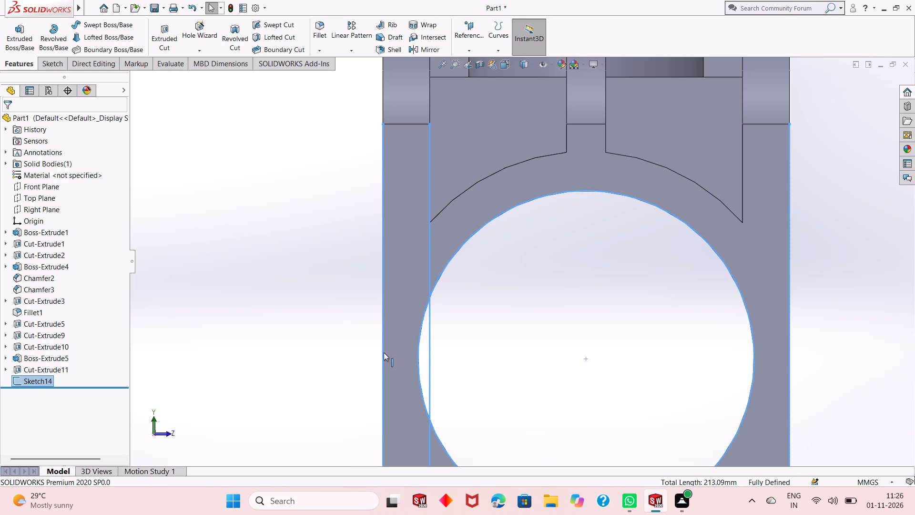
{"action": "scroll", "coordinate": [466, 337], "scroll_direction": "up", "scroll_amount": 1}
{"action": "scroll", "coordinate": [581, 266], "scroll_direction": "down", "scroll_amount": 4}
{"action": "scroll", "coordinate": [511, 308], "scroll_direction": "up", "scroll_amount": 7}
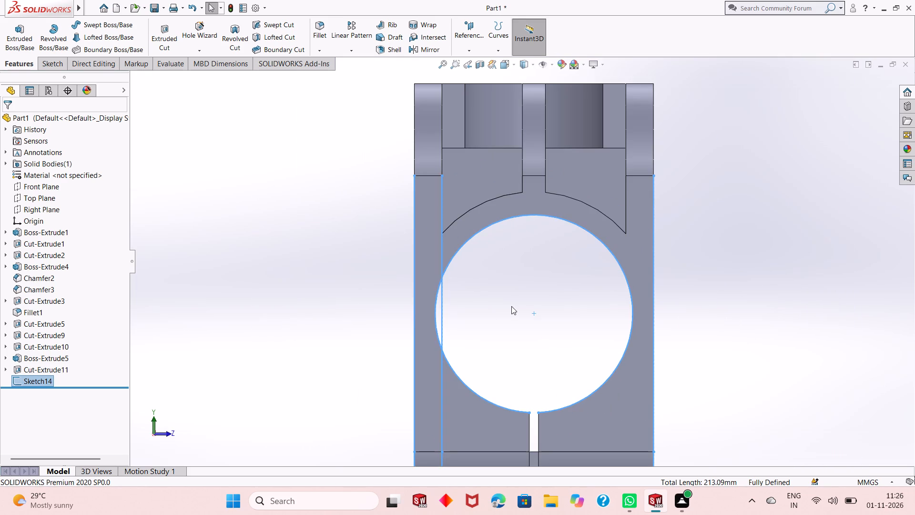
{"action": "scroll", "coordinate": [569, 200], "scroll_direction": "up", "scroll_amount": 2}
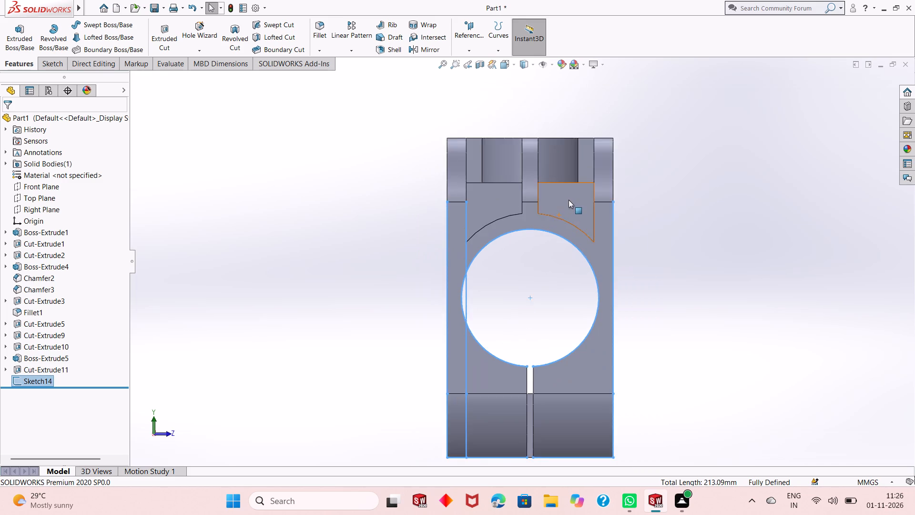
{"action": "left_click", "coordinate": [294, 274]}
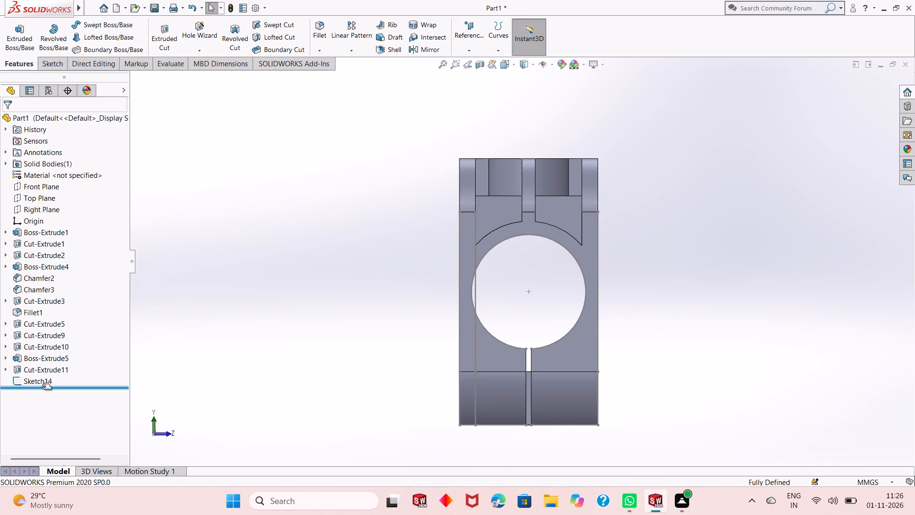
Reopen Sketch14 and offset the two upright lines on the positive-Z side 6 mm inward, adding the offset dimension.
{"action": "left_click", "coordinate": [48, 379]}
{"action": "left_click", "coordinate": [61, 351]}
{"action": "scroll", "coordinate": [551, 293], "scroll_direction": "down", "scroll_amount": 1}
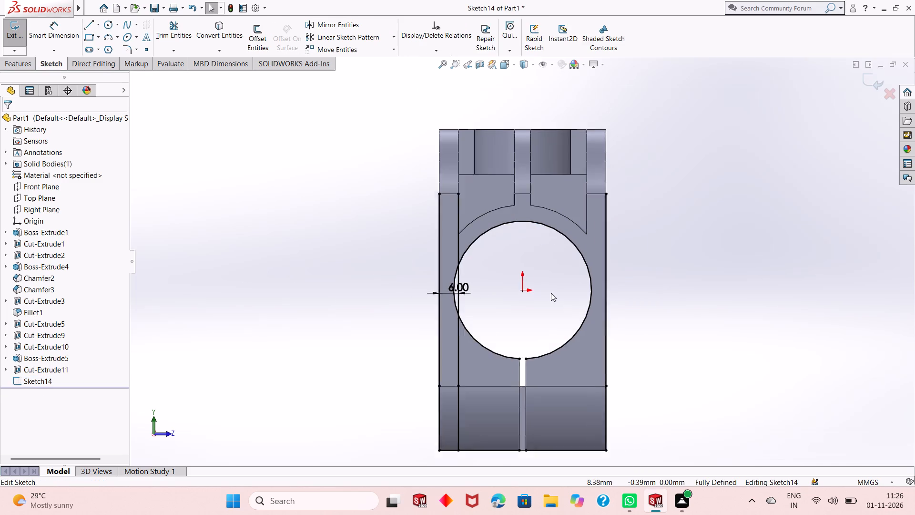
{"action": "scroll", "coordinate": [551, 293], "scroll_direction": "down", "scroll_amount": 1}
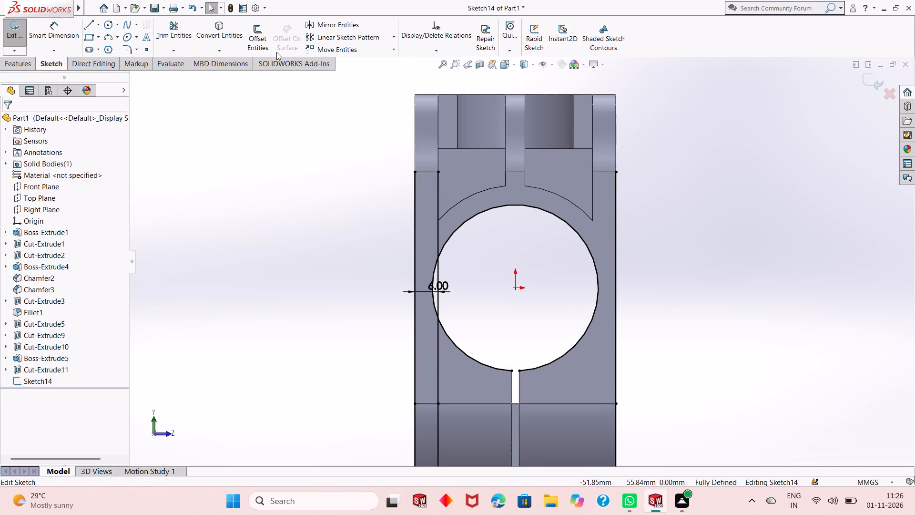
{"action": "left_click", "coordinate": [261, 41]}
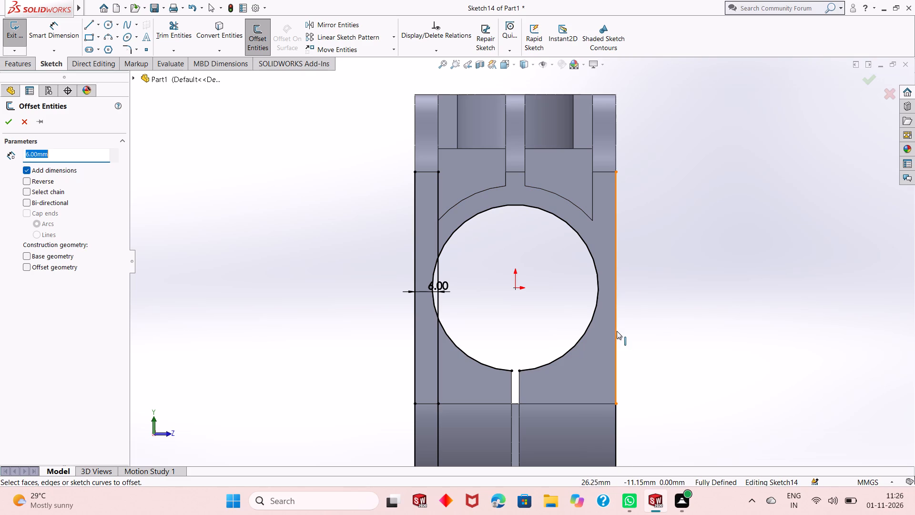
{"action": "left_click", "coordinate": [616, 331]}
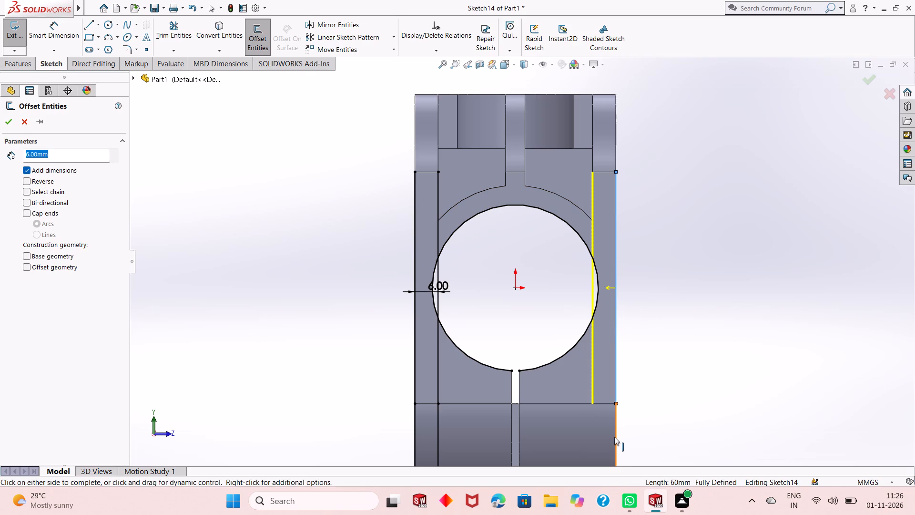
{"action": "left_click", "coordinate": [614, 437]}
{"action": "scroll", "coordinate": [503, 351], "scroll_direction": "up", "scroll_amount": 2}
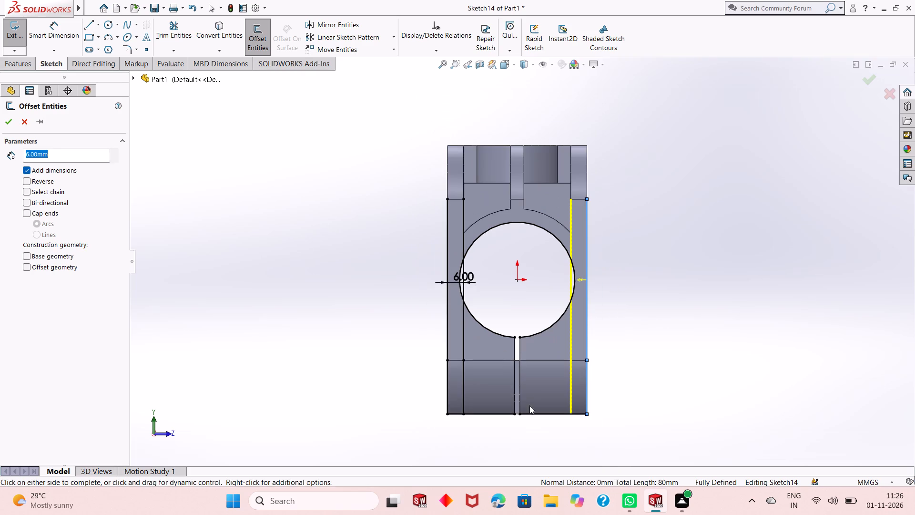
{"action": "scroll", "coordinate": [545, 414], "scroll_direction": "down", "scroll_amount": 2}
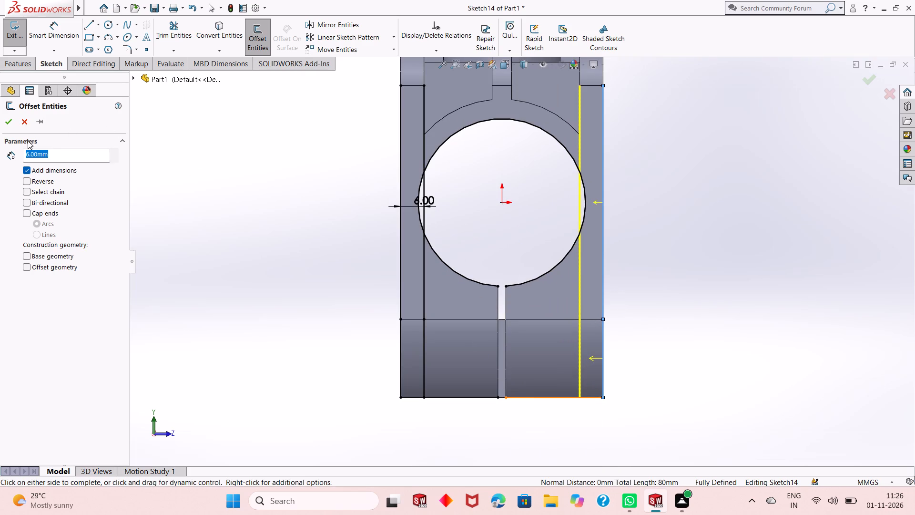
{"action": "left_click", "coordinate": [3, 124]}
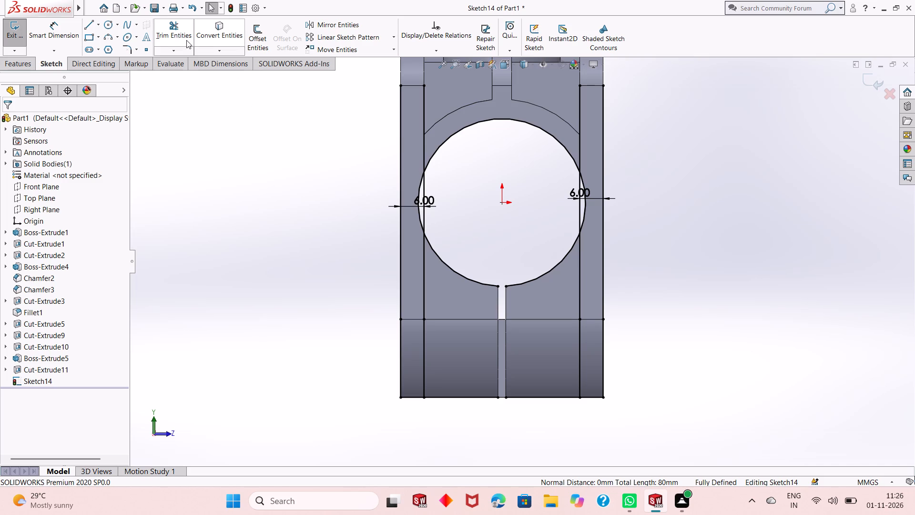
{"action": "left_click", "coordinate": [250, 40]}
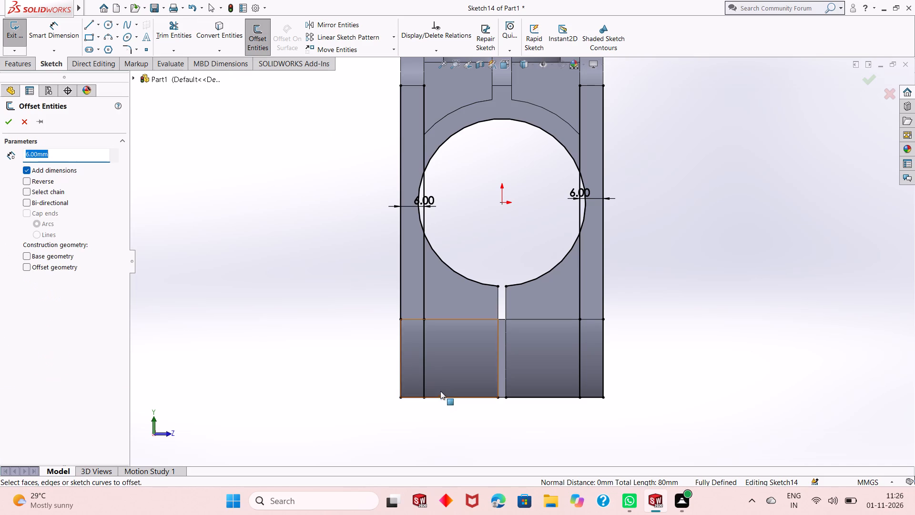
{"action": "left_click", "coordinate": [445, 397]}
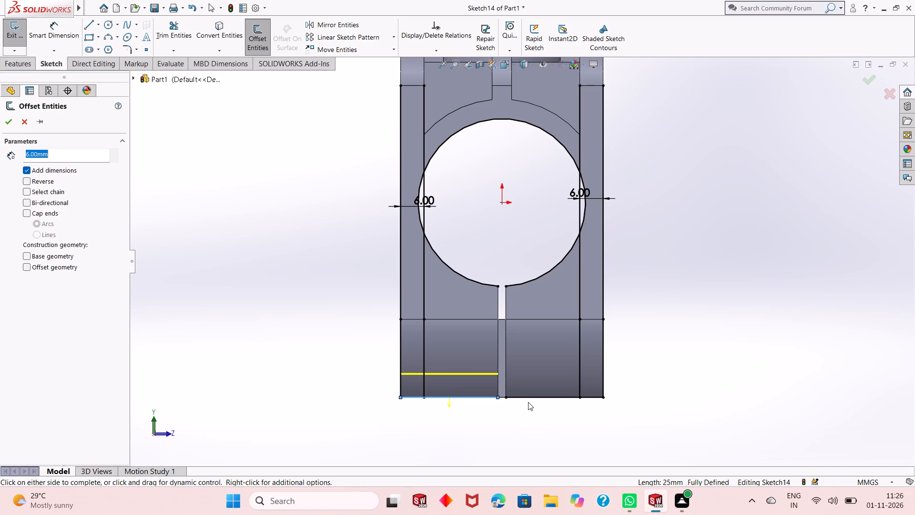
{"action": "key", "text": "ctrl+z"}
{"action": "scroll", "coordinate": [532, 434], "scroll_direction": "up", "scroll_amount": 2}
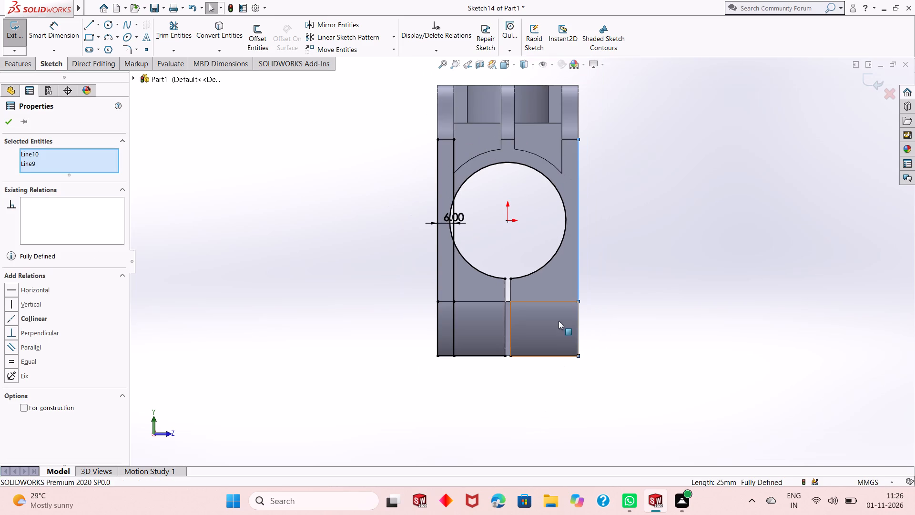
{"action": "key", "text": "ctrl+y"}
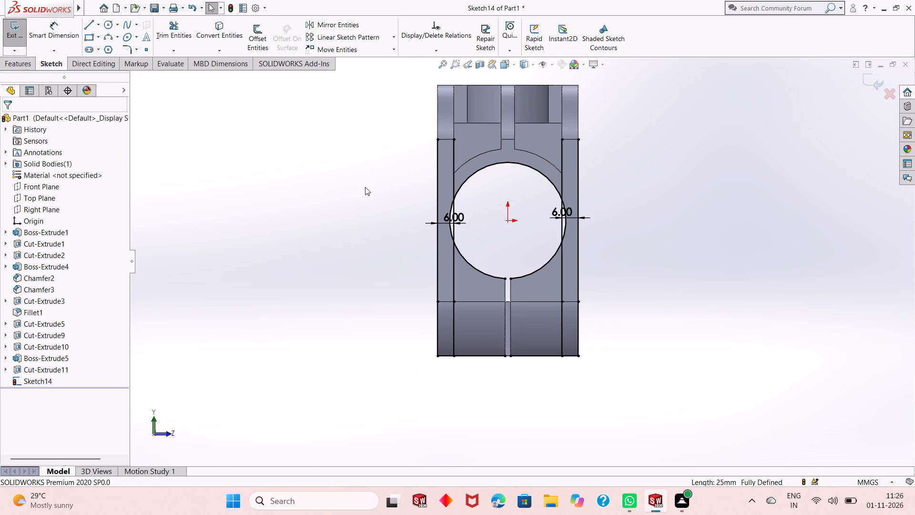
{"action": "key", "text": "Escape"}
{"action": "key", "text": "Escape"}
Offset the large hole's arc 5 mm outward in the sketch, adding the offset dimension.
{"action": "left_click", "coordinate": [263, 35]}
{"action": "key", "text": "5"}
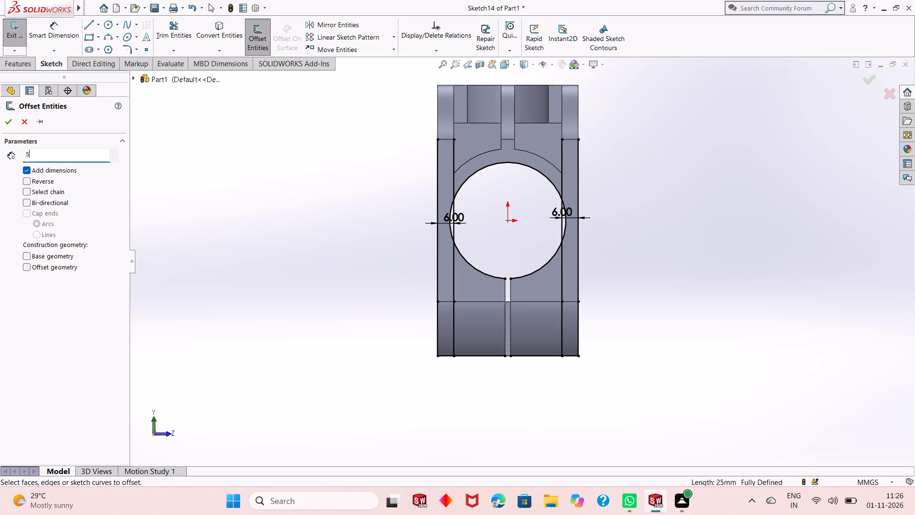
{"action": "key", "text": "Return"}
{"action": "left_click", "coordinate": [531, 274]}
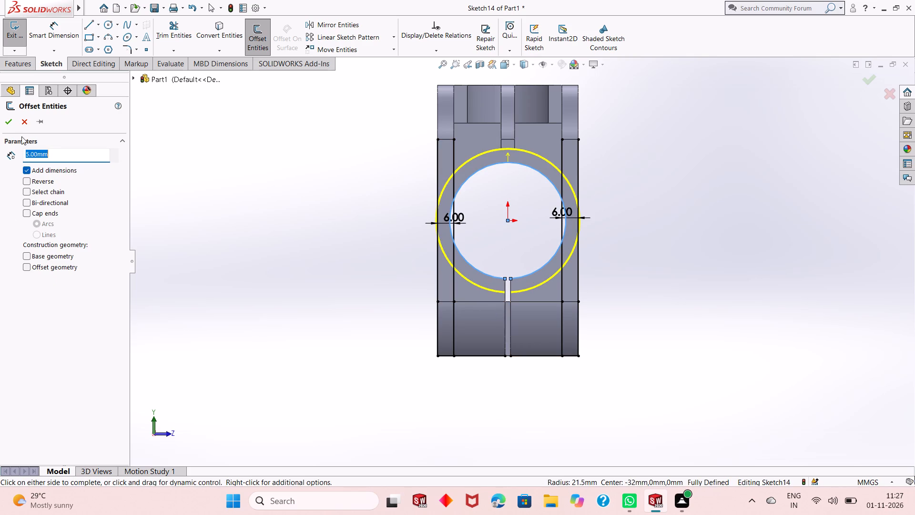
{"action": "left_click", "coordinate": [9, 119]}
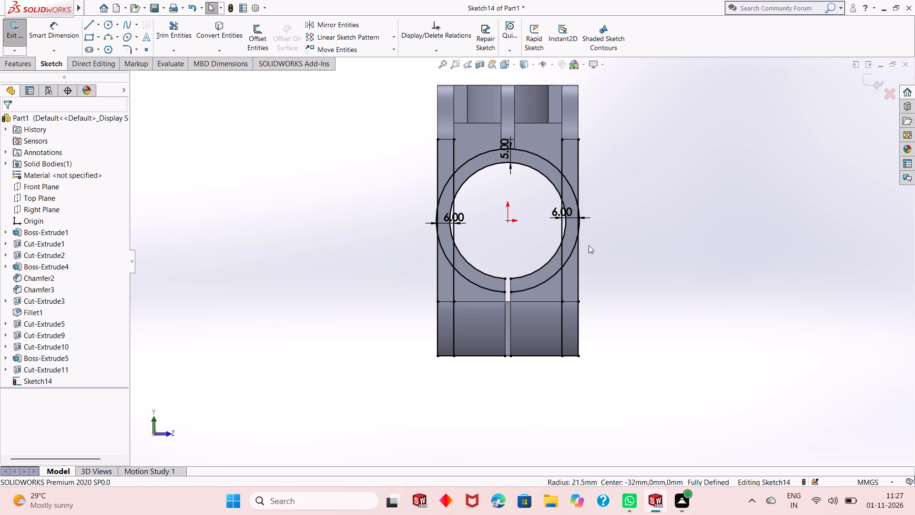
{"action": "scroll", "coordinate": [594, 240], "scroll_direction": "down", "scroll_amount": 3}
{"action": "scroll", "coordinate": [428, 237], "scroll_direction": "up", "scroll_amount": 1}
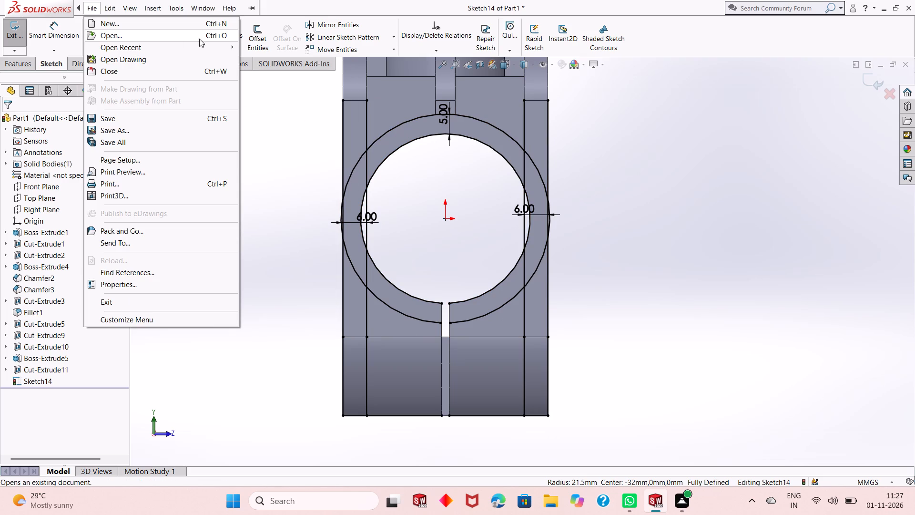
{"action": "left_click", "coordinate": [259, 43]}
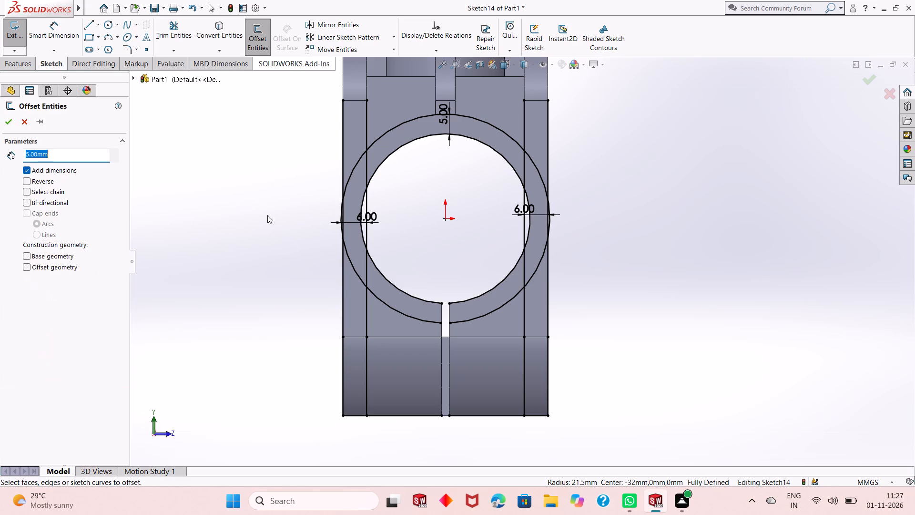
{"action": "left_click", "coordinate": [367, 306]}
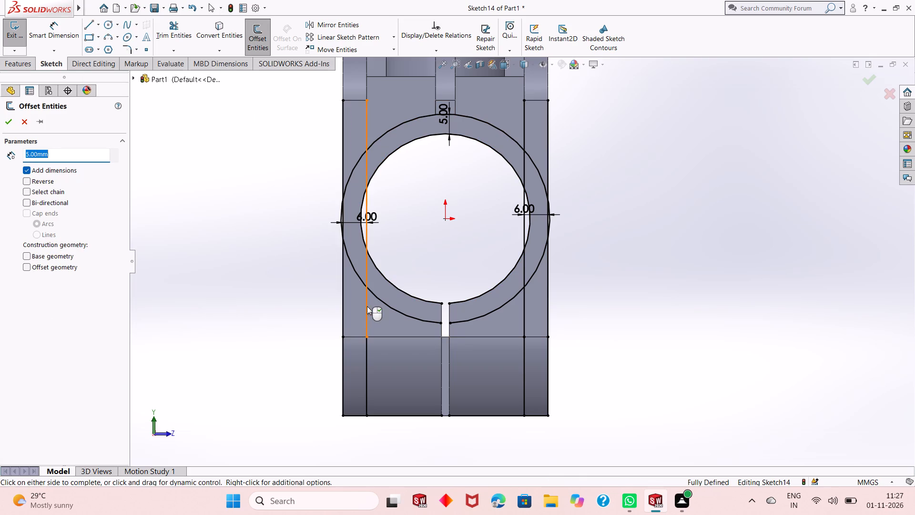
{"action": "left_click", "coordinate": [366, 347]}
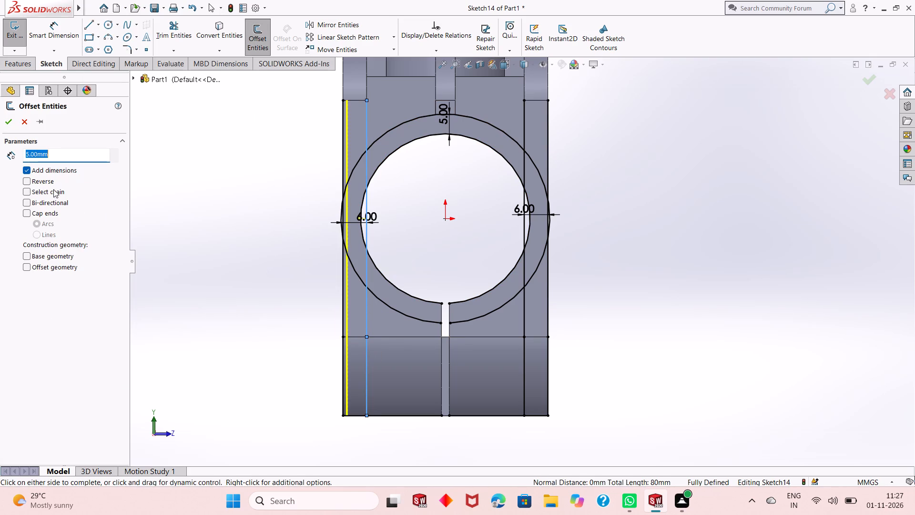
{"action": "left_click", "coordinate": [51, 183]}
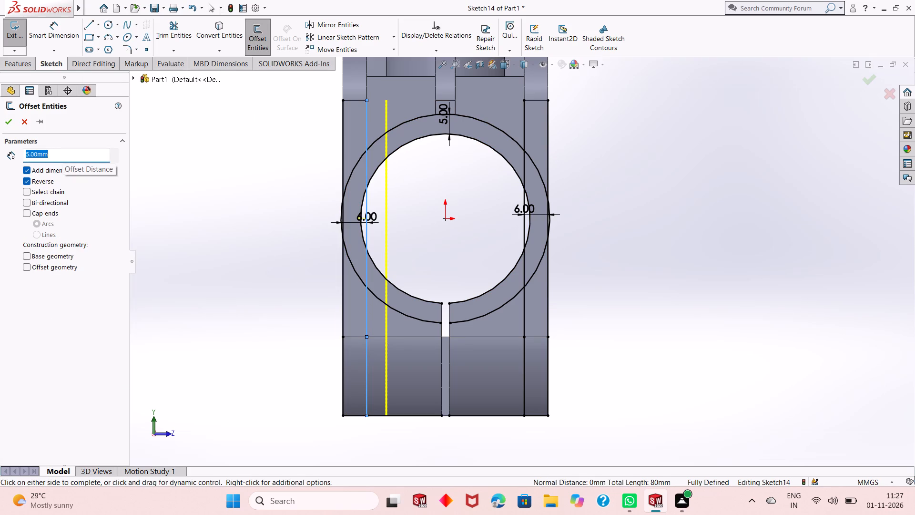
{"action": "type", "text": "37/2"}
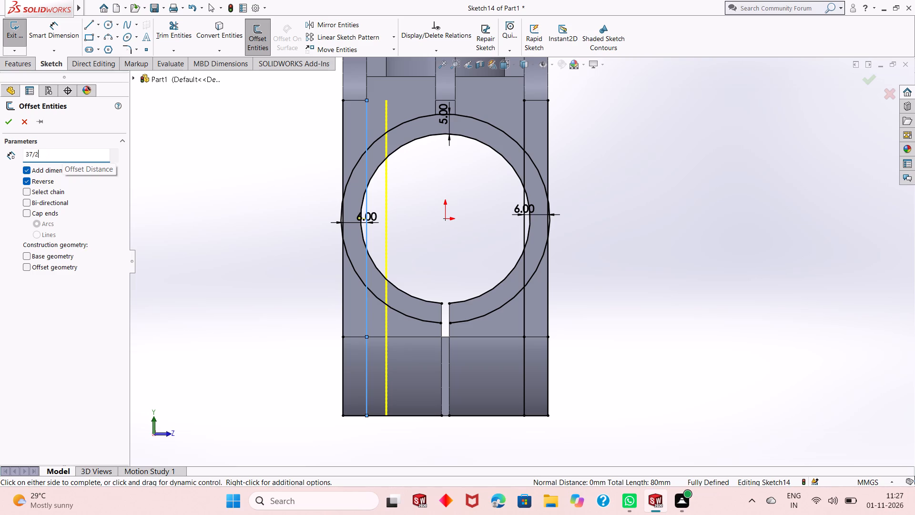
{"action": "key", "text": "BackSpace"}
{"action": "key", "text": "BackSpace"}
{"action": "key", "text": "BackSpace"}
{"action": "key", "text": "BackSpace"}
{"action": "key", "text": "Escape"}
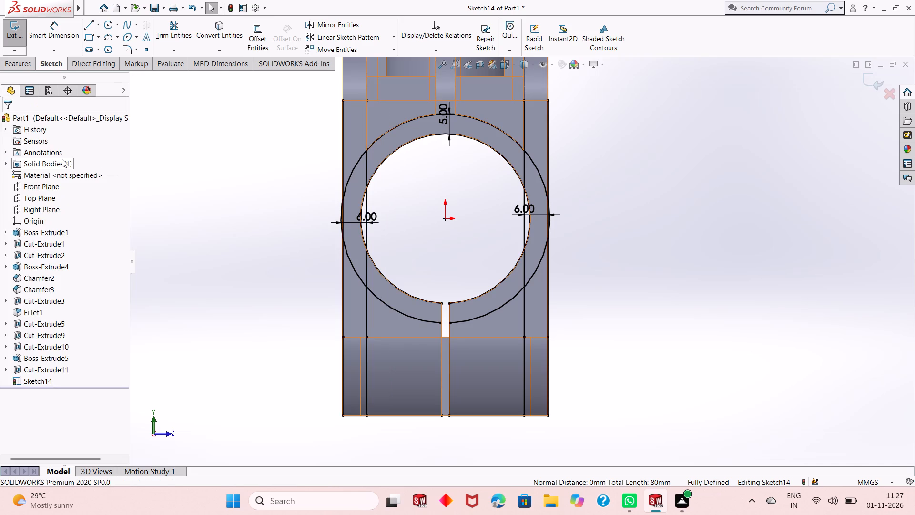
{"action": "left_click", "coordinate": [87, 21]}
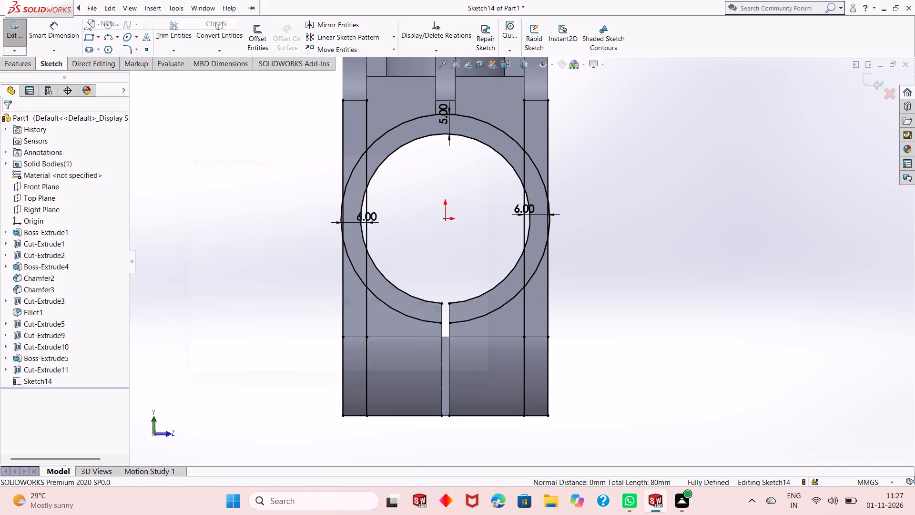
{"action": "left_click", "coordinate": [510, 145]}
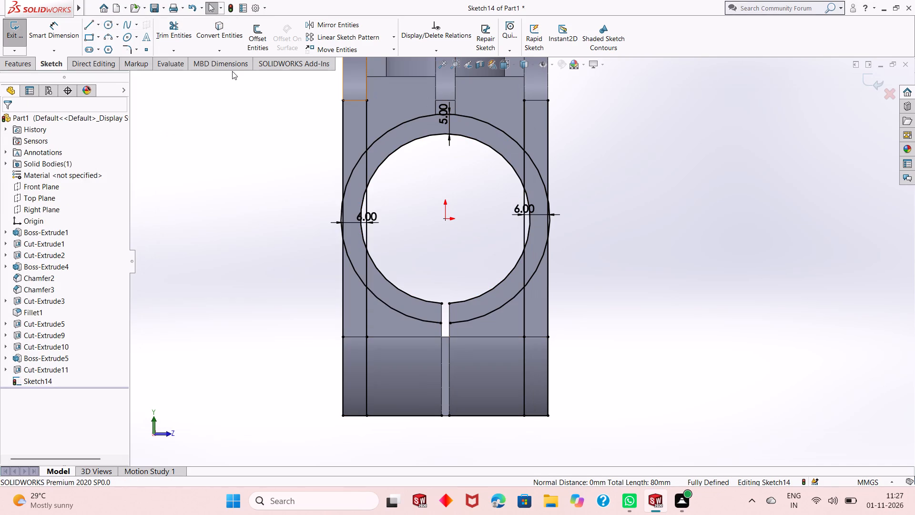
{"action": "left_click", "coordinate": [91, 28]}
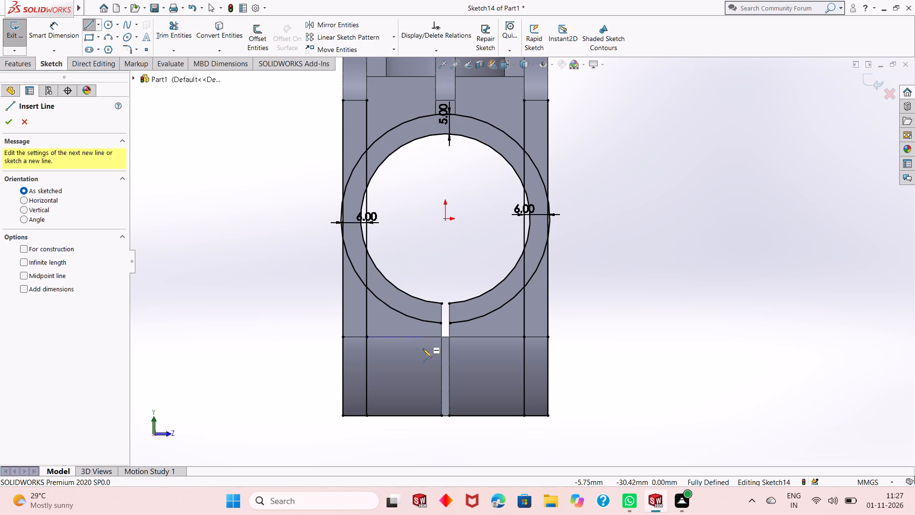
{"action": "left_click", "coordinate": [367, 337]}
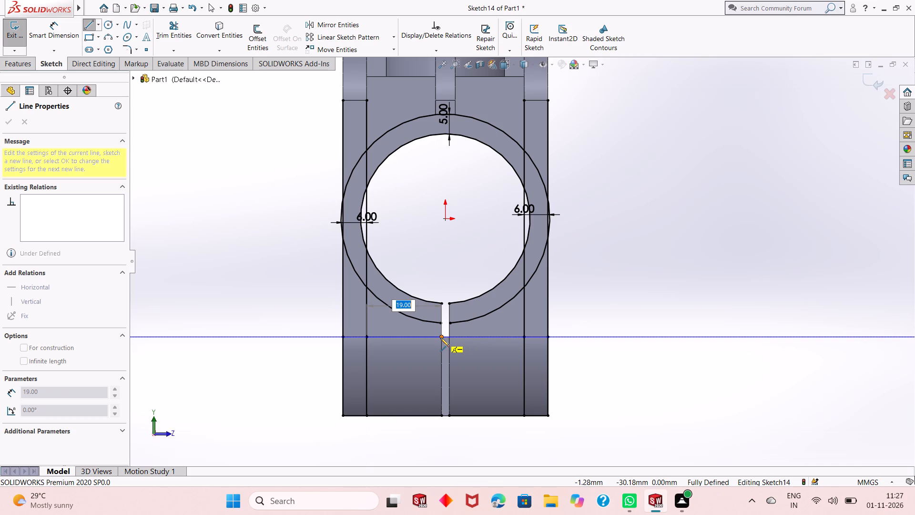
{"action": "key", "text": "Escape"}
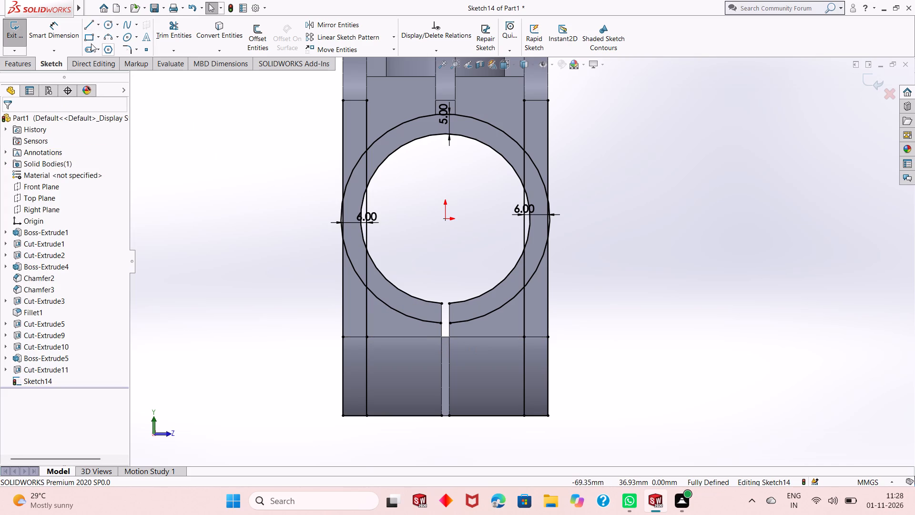
Offset the two inner upright lines on the negative-Z side 14 mm toward the slit, reversing the direction and adding the offset dimension.
{"action": "left_click", "coordinate": [258, 29]}
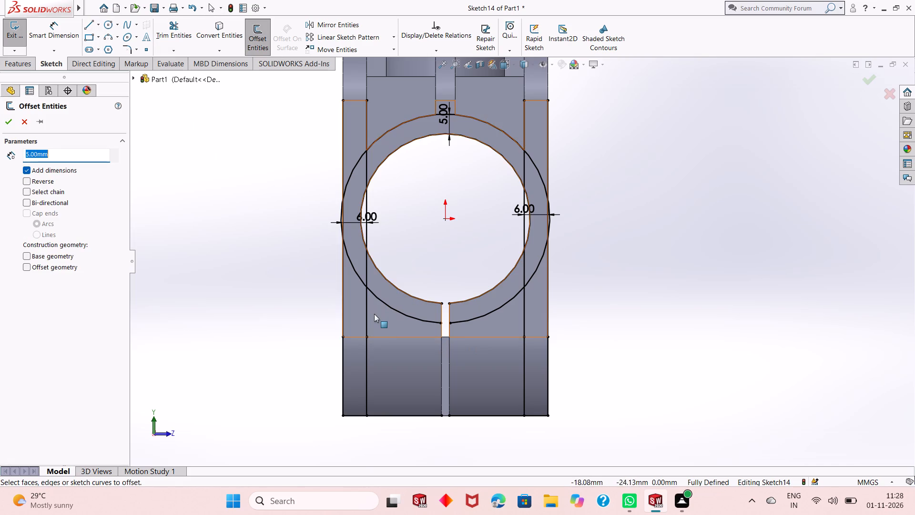
{"action": "left_click", "coordinate": [365, 307]}
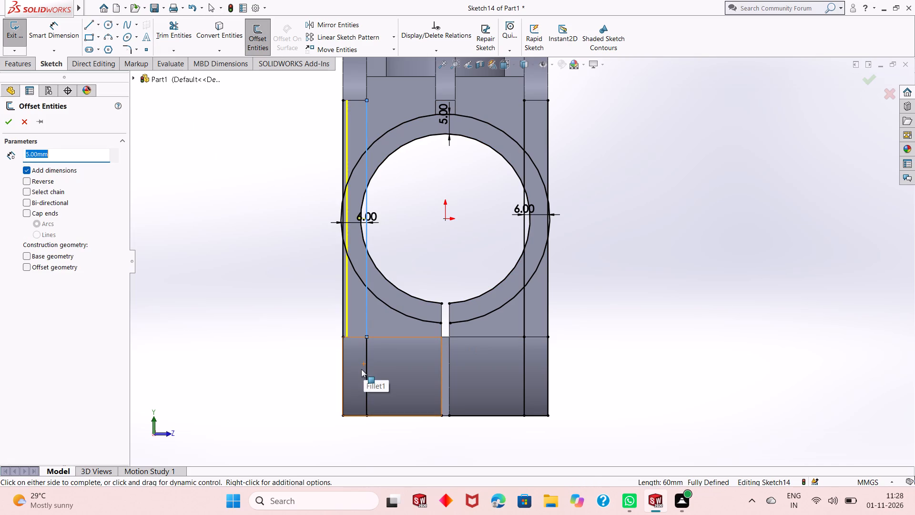
{"action": "left_click", "coordinate": [366, 360]}
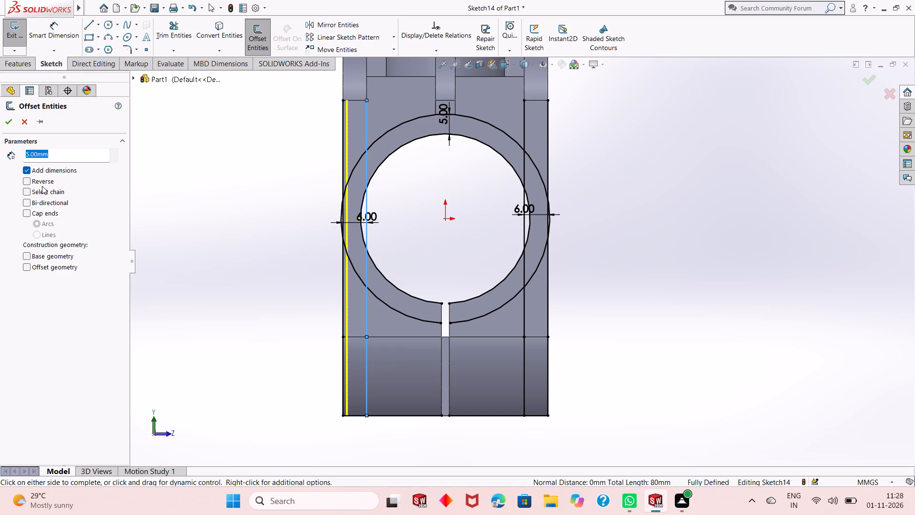
{"action": "left_click", "coordinate": [26, 179]}
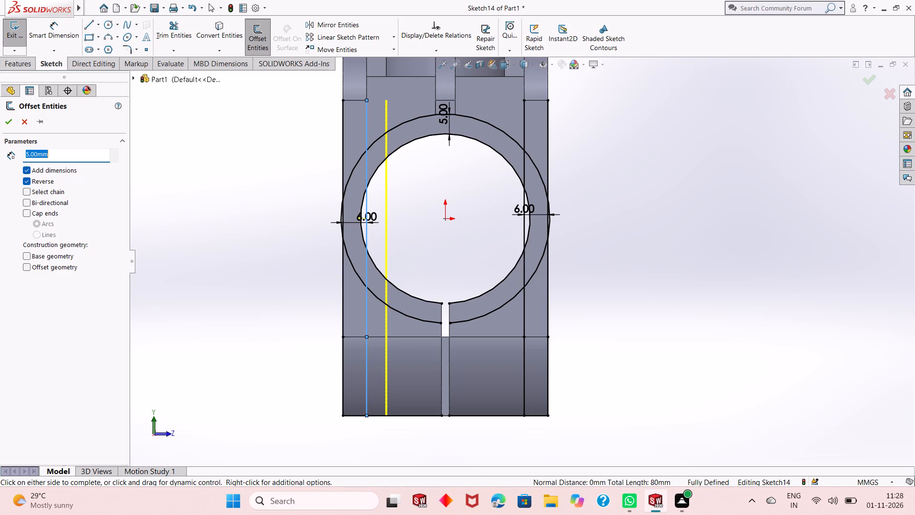
{"action": "type", "text": "19-6"}
{"action": "key", "text": "Return"}
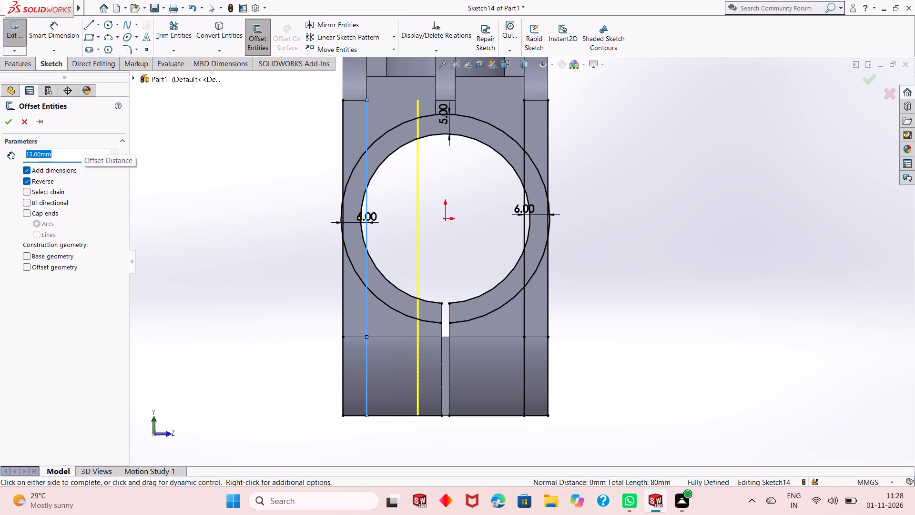
{"action": "type", "text": "14"}
{"action": "key", "text": "Return"}
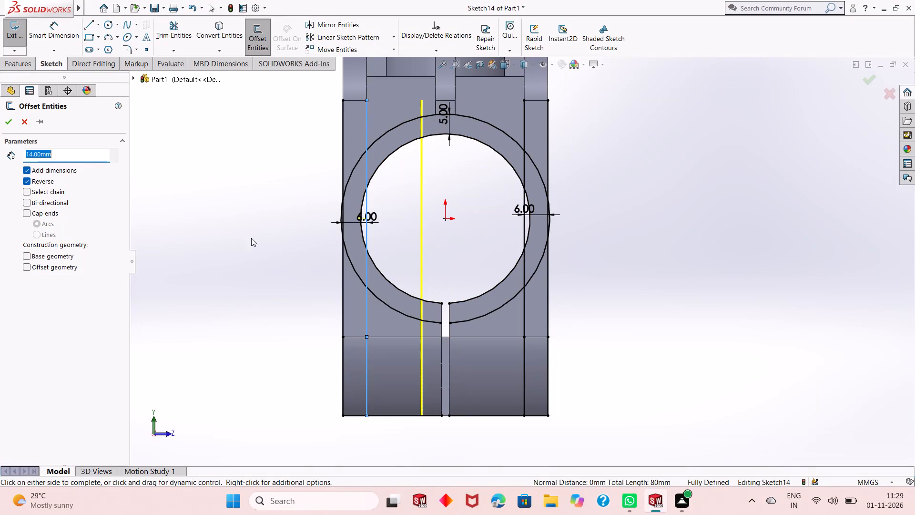
{"action": "left_click", "coordinate": [11, 121]}
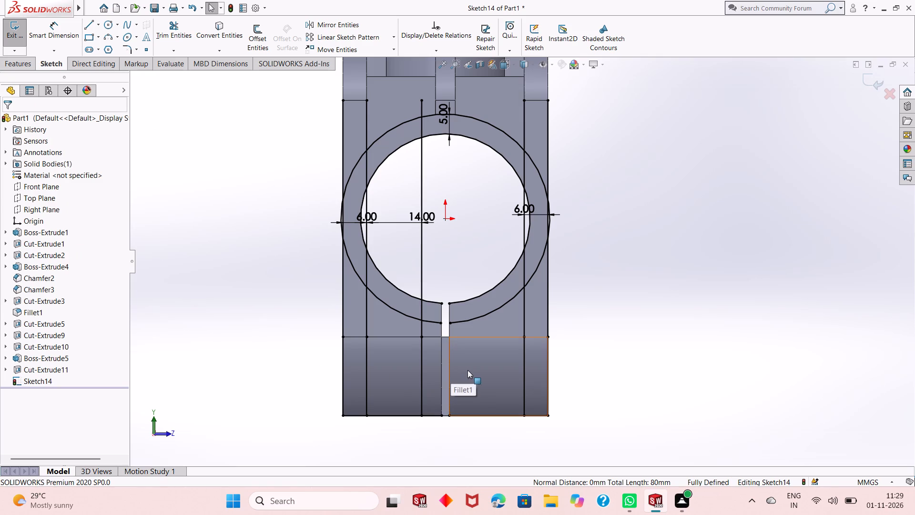
Offset the two inner upright lines on the positive-Z side 14 mm toward the slit, adding the offset dimension.
{"action": "scroll", "coordinate": [449, 381], "scroll_direction": "up", "scroll_amount": 2}
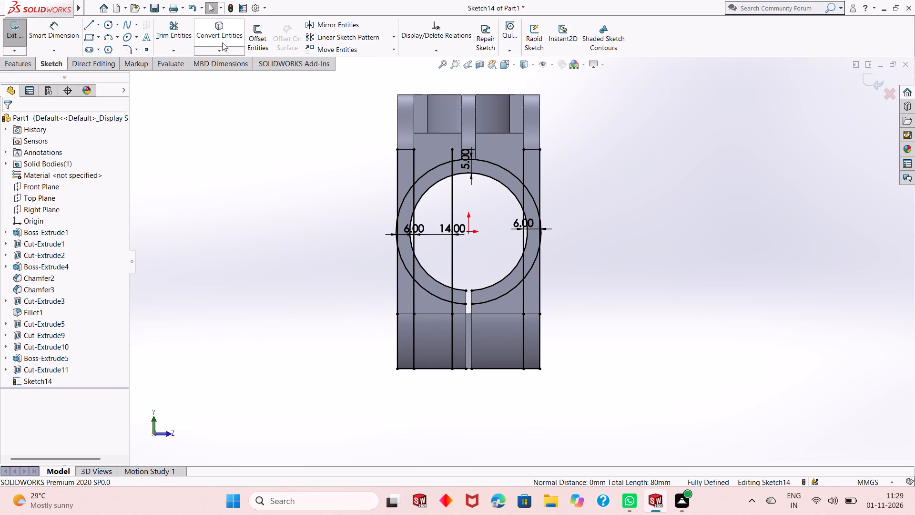
{"action": "left_click", "coordinate": [259, 36]}
{"action": "left_click", "coordinate": [526, 293]}
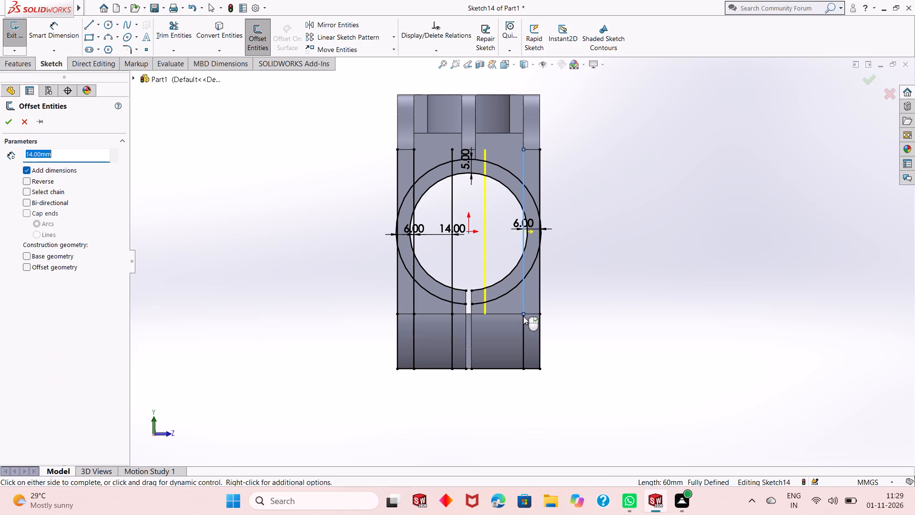
{"action": "left_click", "coordinate": [523, 326]}
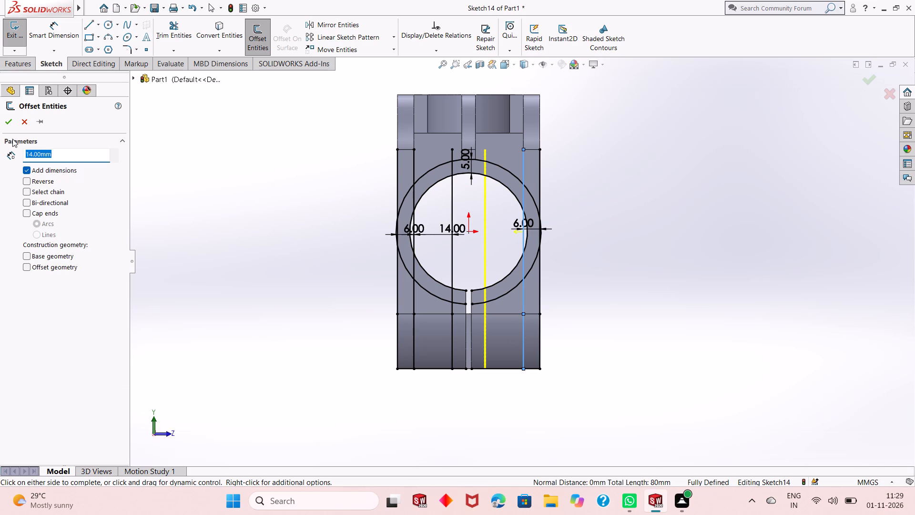
{"action": "left_click", "coordinate": [10, 124]}
Trim the upper portion of the 5 mm offset arc and the upper segments of the outer and 6 mm upright lines on both sides.
{"action": "scroll", "coordinate": [494, 263], "scroll_direction": "down", "scroll_amount": 1}
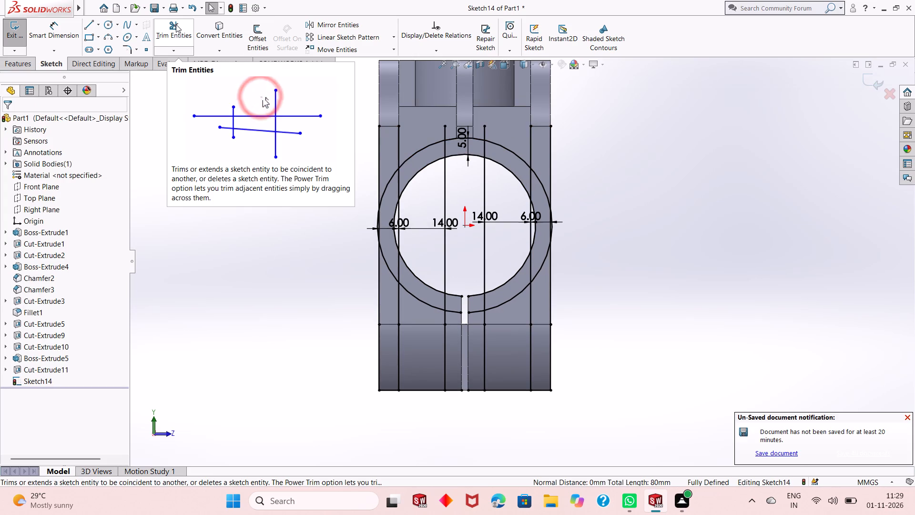
{"action": "left_click", "coordinate": [171, 39]}
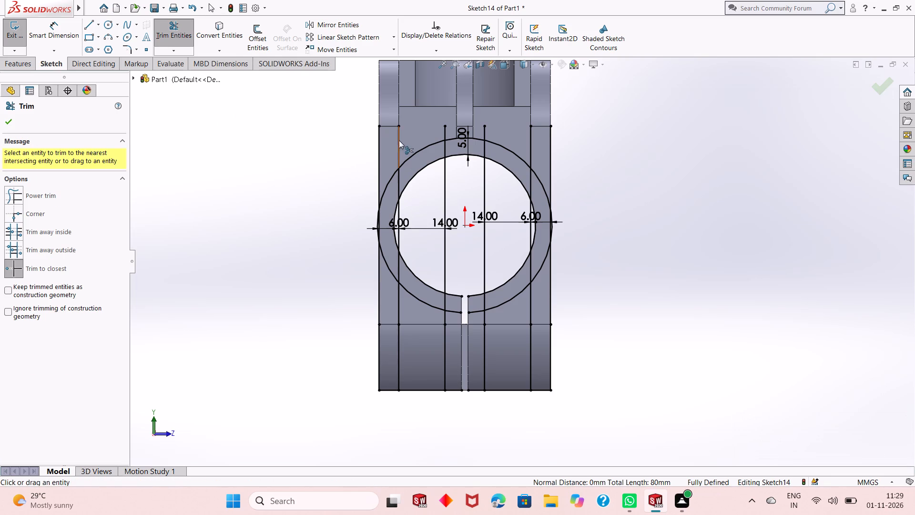
{"action": "left_click", "coordinate": [397, 127]}
{"action": "left_click", "coordinate": [379, 147]}
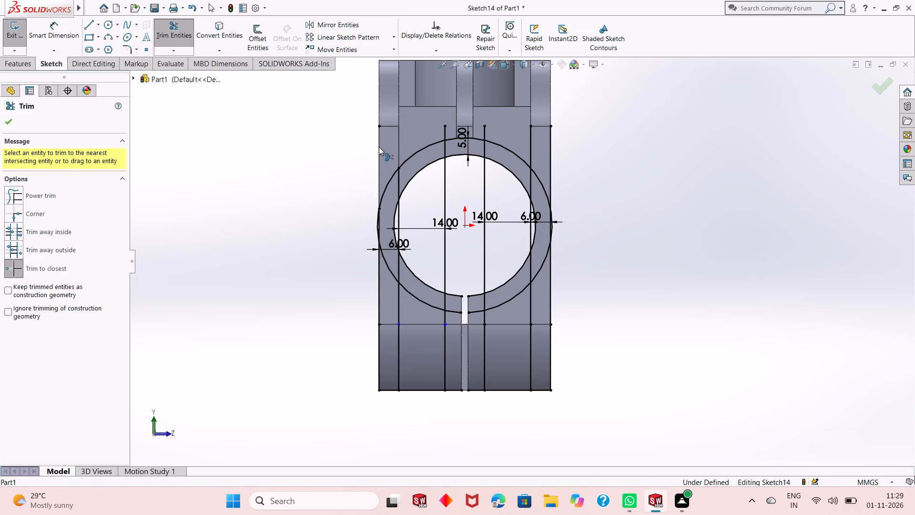
{"action": "left_click", "coordinate": [398, 177]}
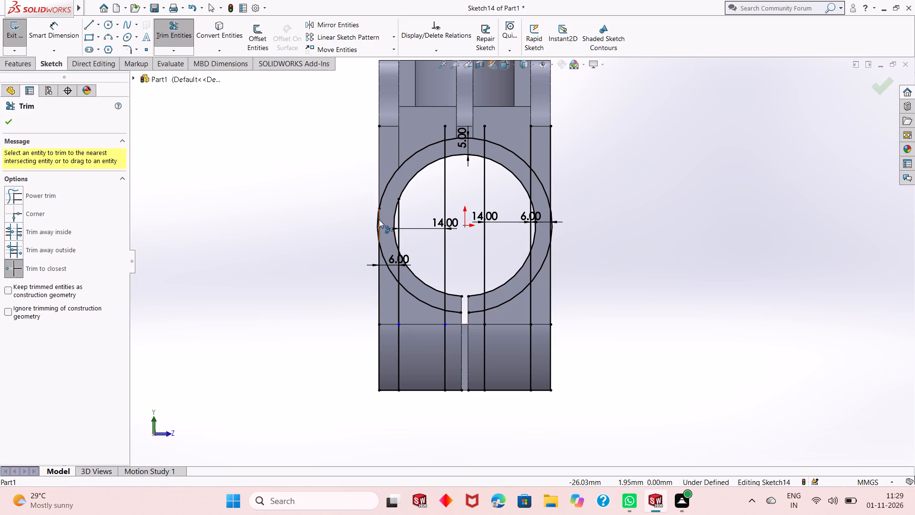
{"action": "left_click", "coordinate": [379, 220]}
{"action": "left_click", "coordinate": [378, 219]}
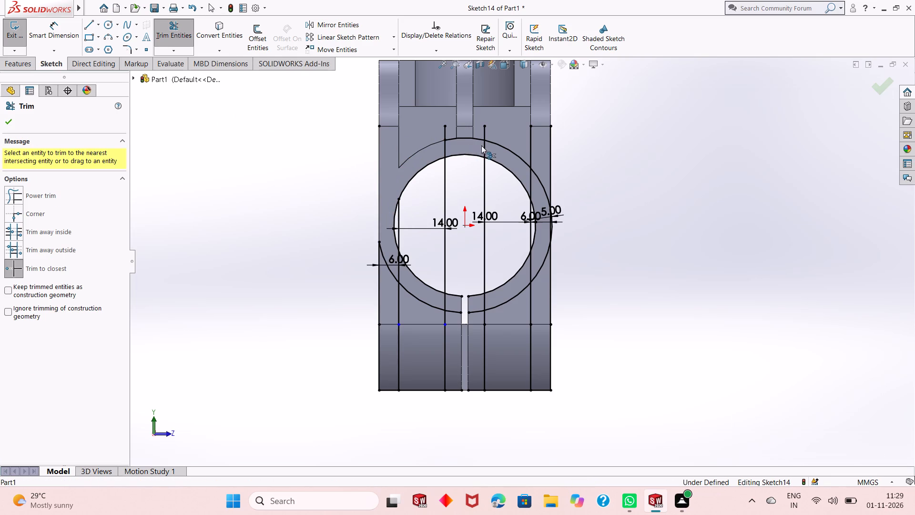
{"action": "left_click", "coordinate": [465, 139]}
{"action": "left_click", "coordinate": [501, 144]}
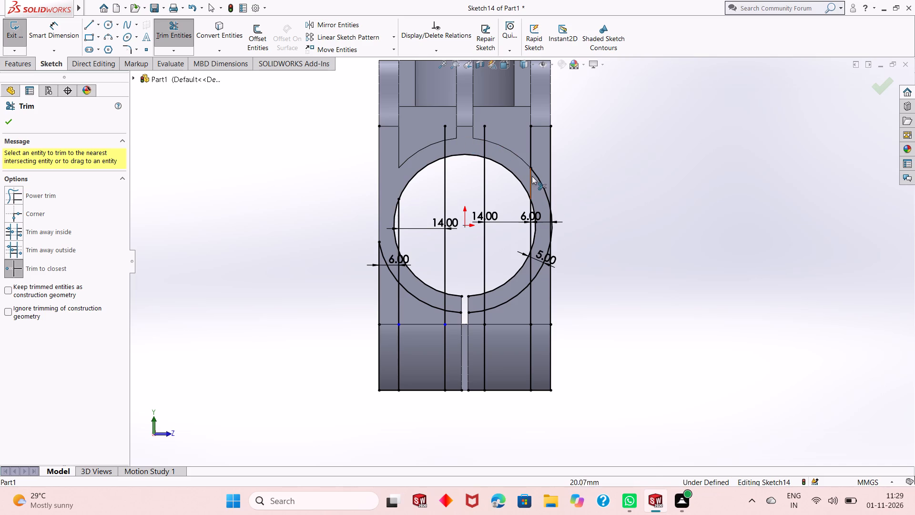
{"action": "left_click", "coordinate": [539, 185]}
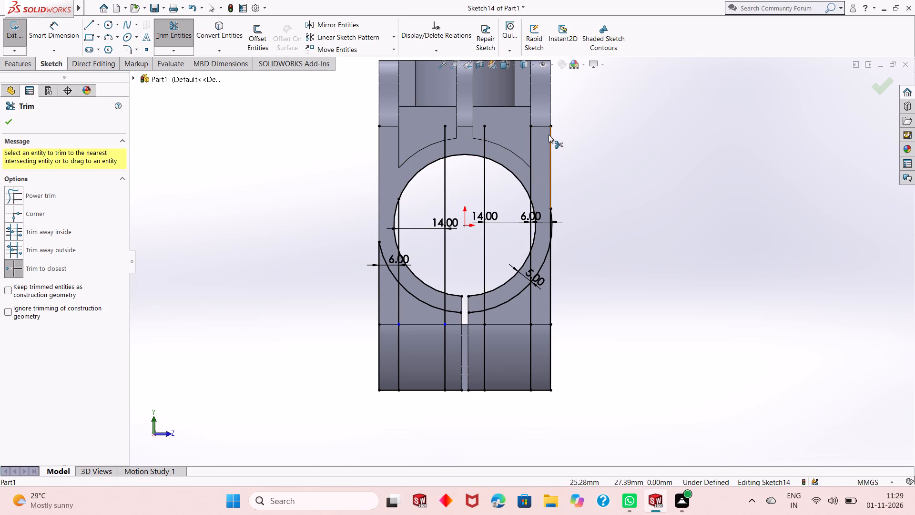
{"action": "left_click", "coordinate": [549, 134]}
{"action": "left_click", "coordinate": [530, 134]}
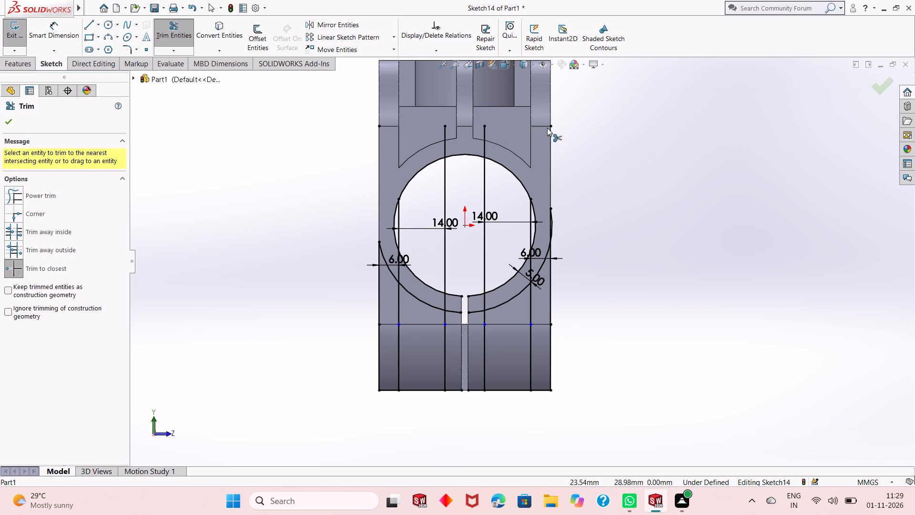
Trim both 14 mm offset lines from their upper ends down to the large hole's lower edge.
{"action": "left_click", "coordinate": [486, 139]}
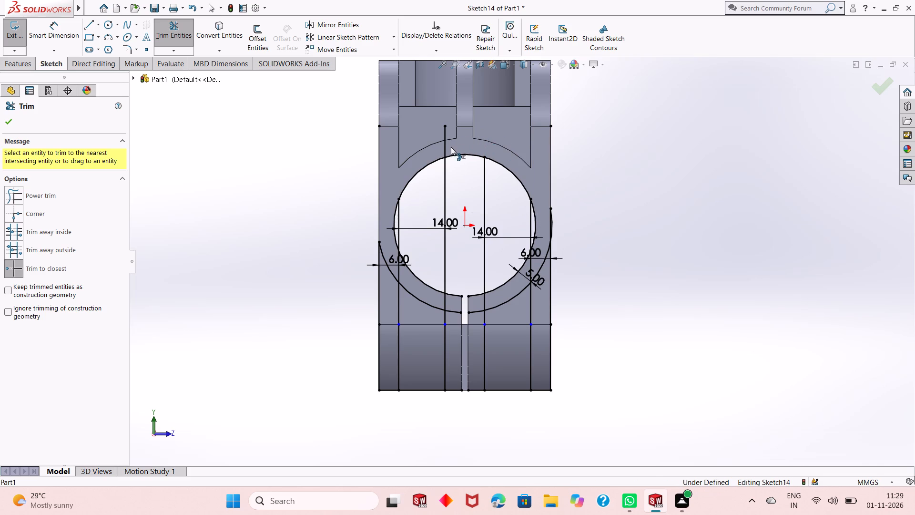
{"action": "left_click", "coordinate": [447, 144]}
{"action": "left_click", "coordinate": [443, 174]}
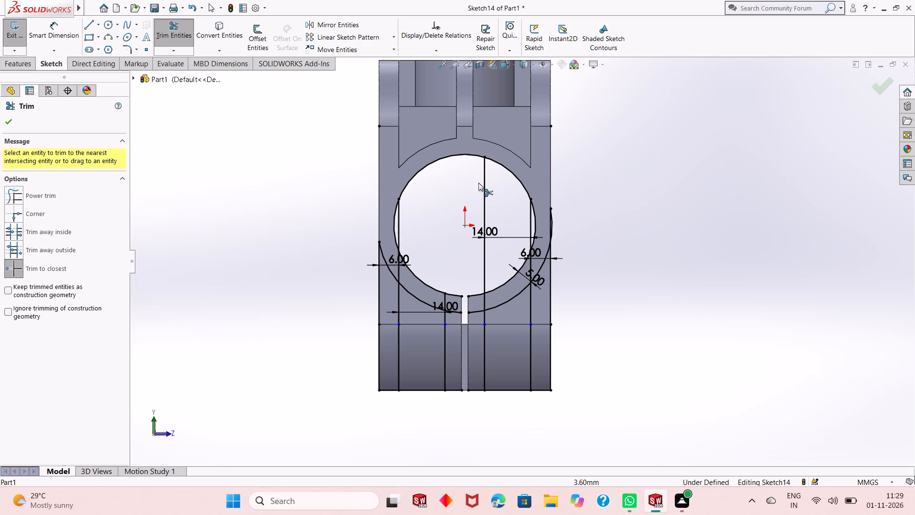
{"action": "left_click", "coordinate": [483, 192]}
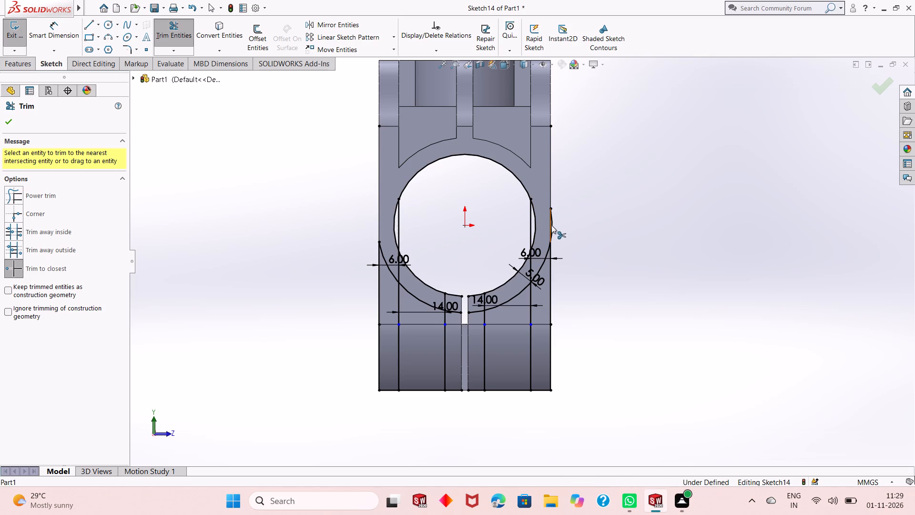
Trim the offset arc's bulge beyond the positive-Z edge and the parts of both 6 mm lines that cross the large hole.
{"action": "left_click", "coordinate": [551, 225]}
{"action": "left_click", "coordinate": [552, 226]}
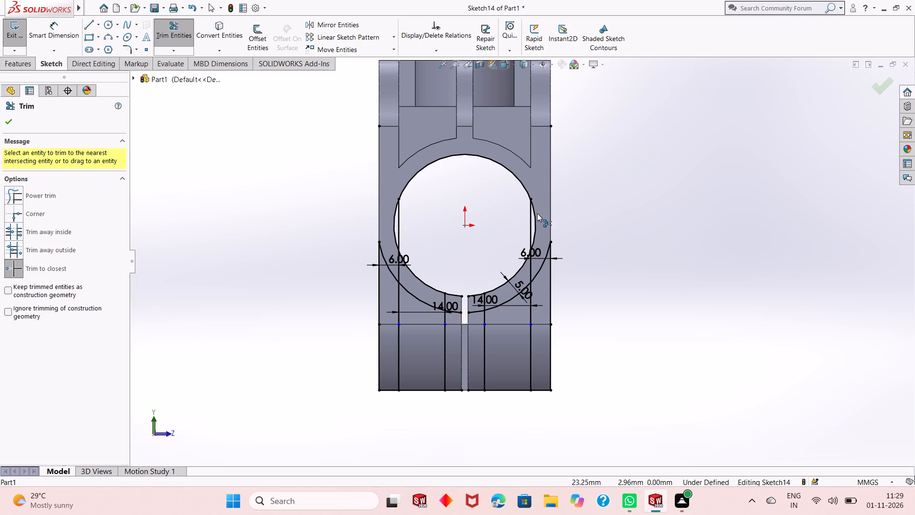
{"action": "left_click", "coordinate": [532, 206]}
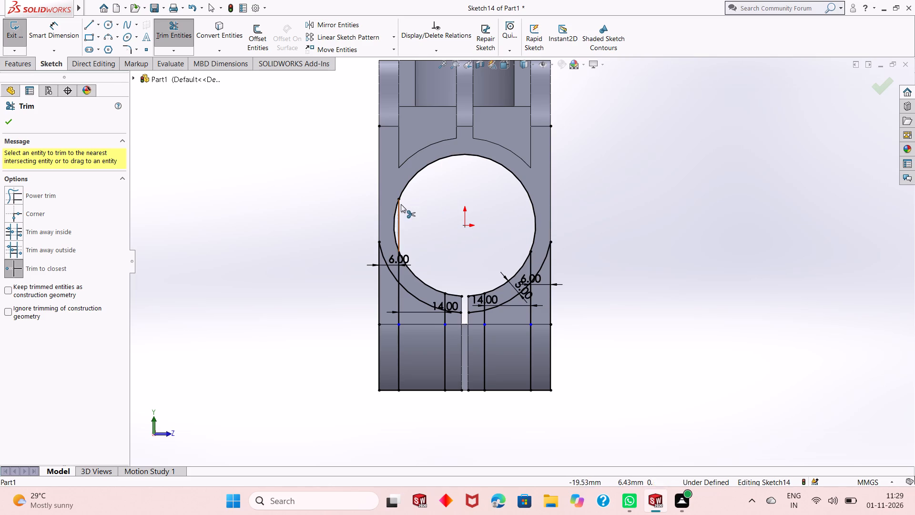
{"action": "left_click", "coordinate": [398, 210]}
Trim both 6 mm lines between the large hole and the 5 mm offset arc, and the arc's end at the negative-Z side.
{"action": "scroll", "coordinate": [500, 231], "scroll_direction": "up", "scroll_amount": 2}
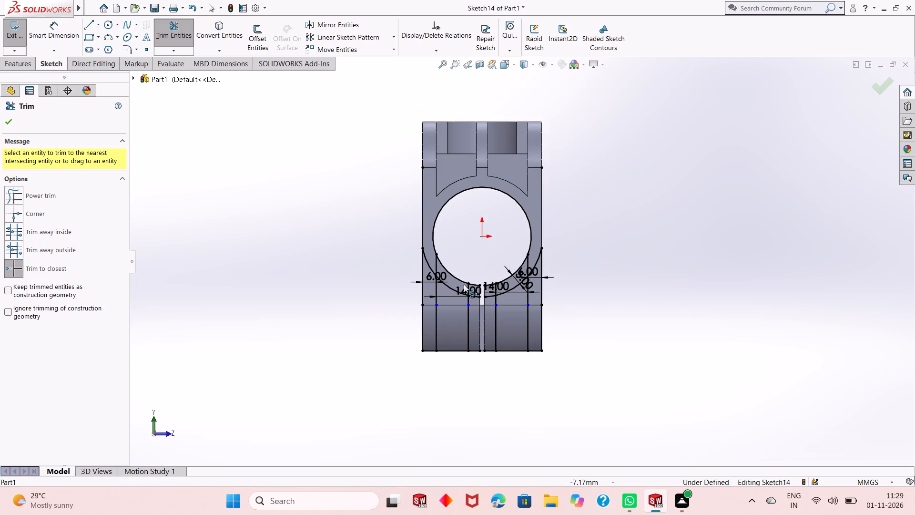
{"action": "scroll", "coordinate": [460, 305], "scroll_direction": "down", "scroll_amount": 5}
{"action": "scroll", "coordinate": [514, 286], "scroll_direction": "up", "scroll_amount": 2}
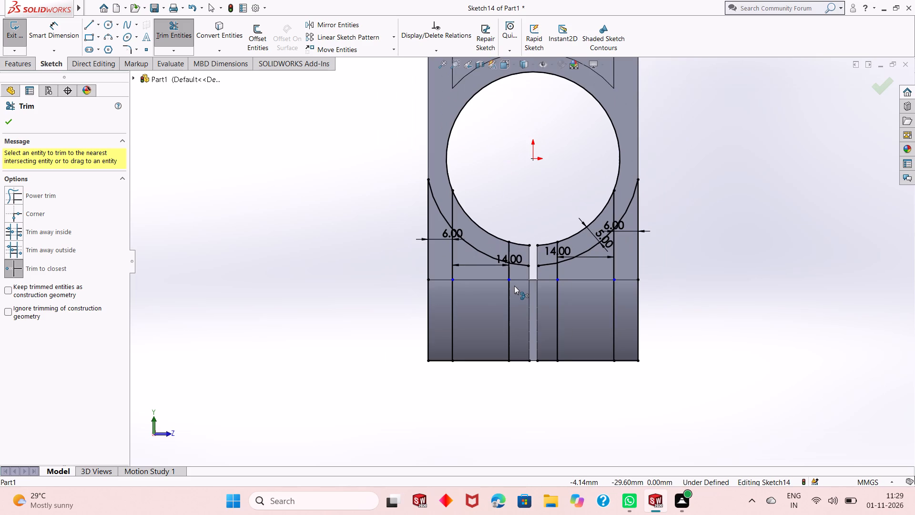
{"action": "left_click", "coordinate": [452, 206]}
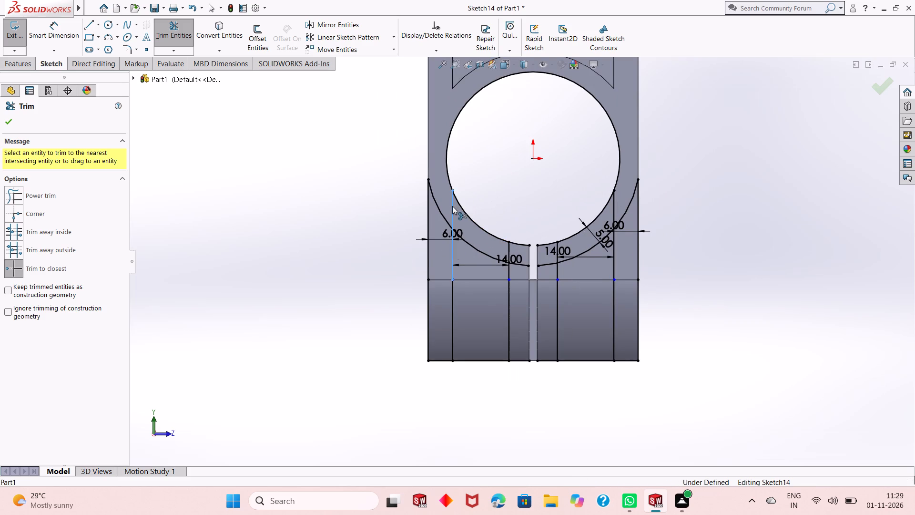
{"action": "left_click", "coordinate": [613, 211]}
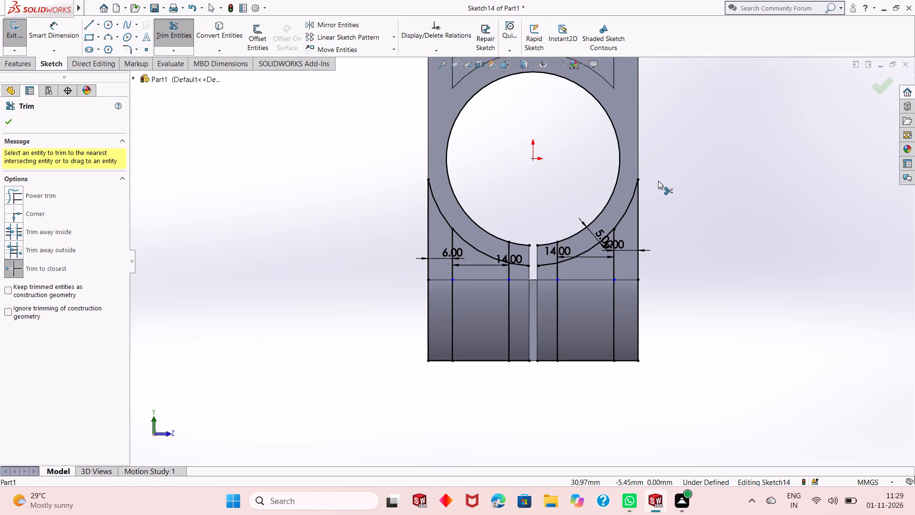
{"action": "left_click", "coordinate": [442, 212]}
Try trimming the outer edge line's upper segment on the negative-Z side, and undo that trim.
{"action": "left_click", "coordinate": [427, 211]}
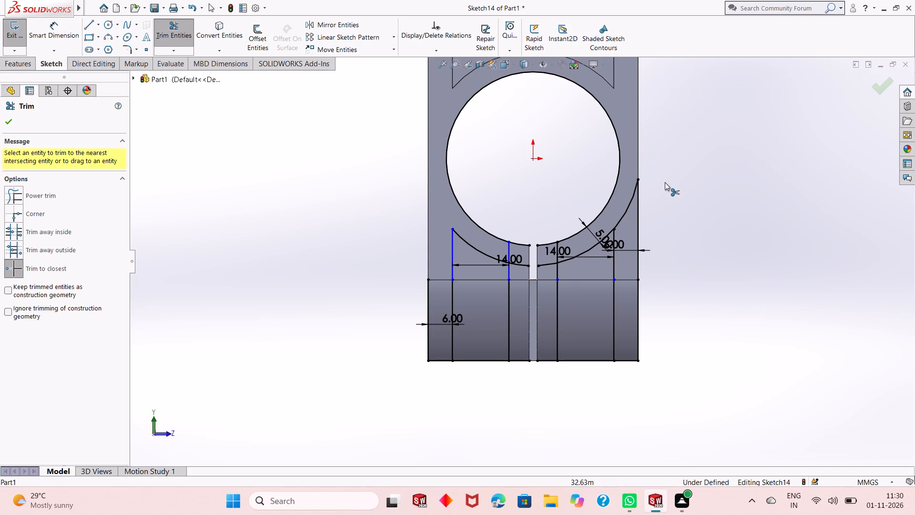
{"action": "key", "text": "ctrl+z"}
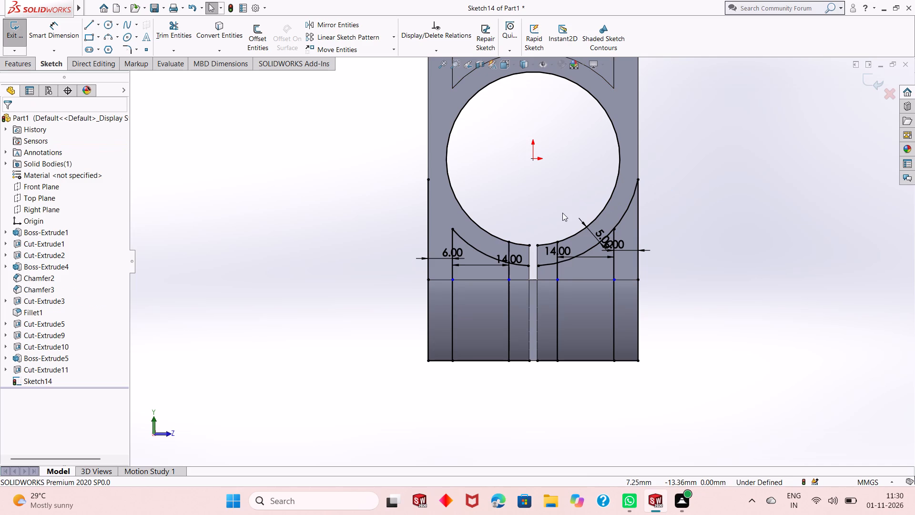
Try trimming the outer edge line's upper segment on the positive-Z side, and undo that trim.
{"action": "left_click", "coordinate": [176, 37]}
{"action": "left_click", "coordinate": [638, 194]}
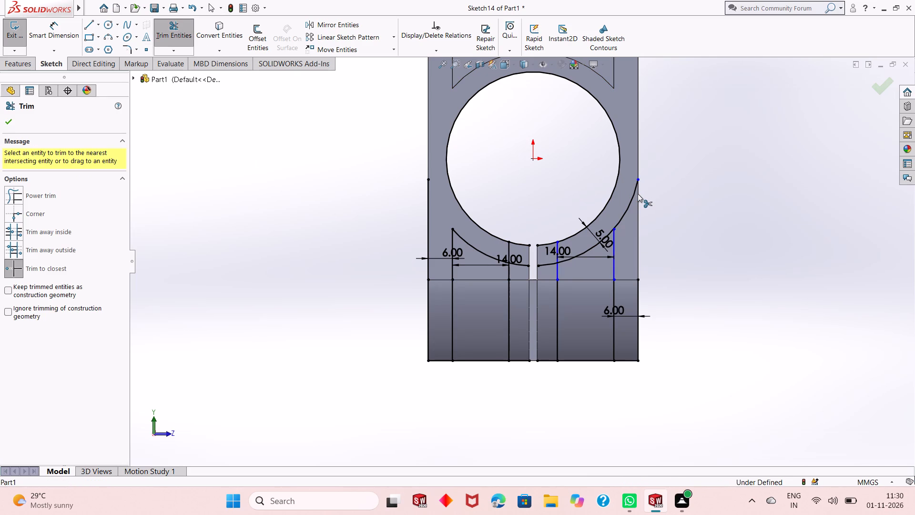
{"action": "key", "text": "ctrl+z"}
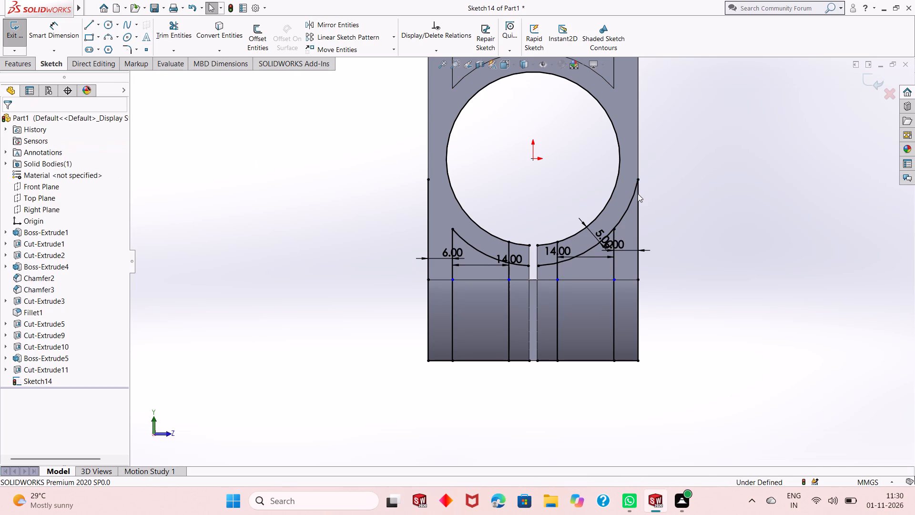
Trim the end of the 5 mm offset arc that extends outward beyond the 6 mm line on the positive-Z side.
{"action": "left_click", "coordinate": [180, 41]}
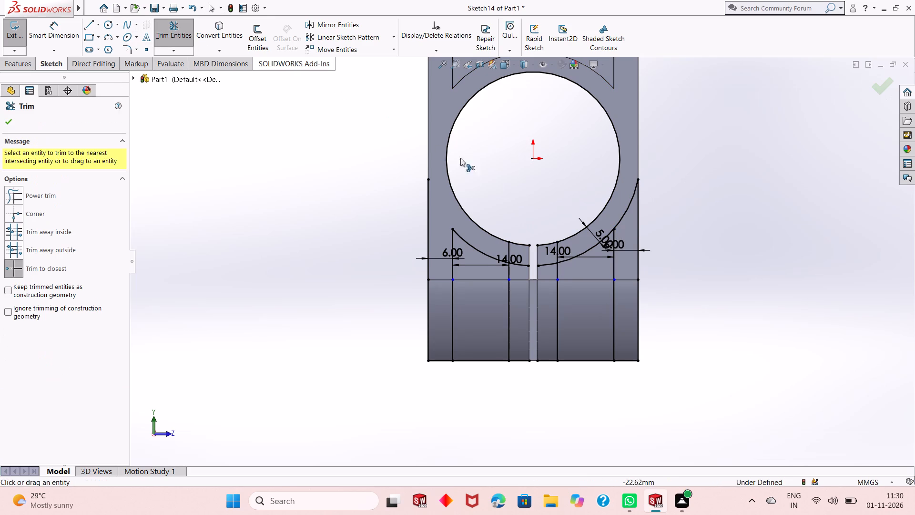
{"action": "left_click", "coordinate": [626, 212]}
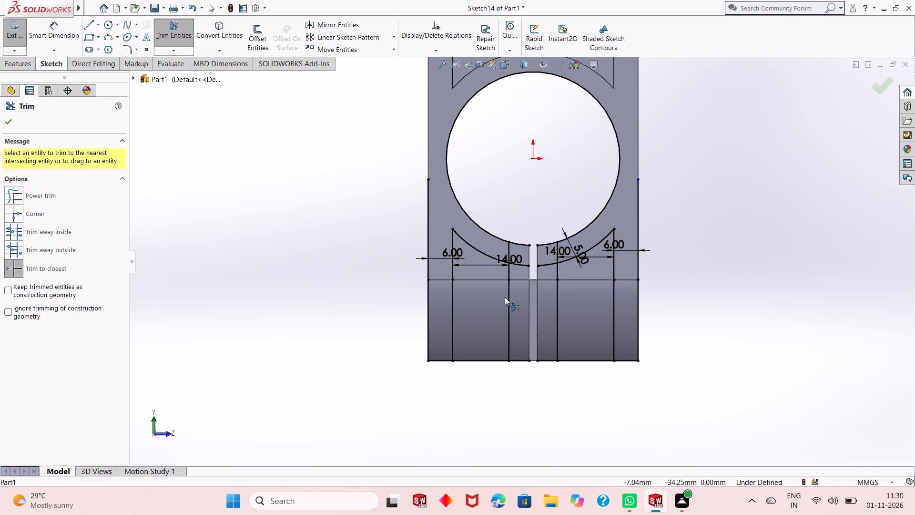
Trim the bottom edge line on both sides so only the segments between the 6 mm and 14 mm offset lines remain.
{"action": "scroll", "coordinate": [506, 297], "scroll_direction": "down", "scroll_amount": 1}
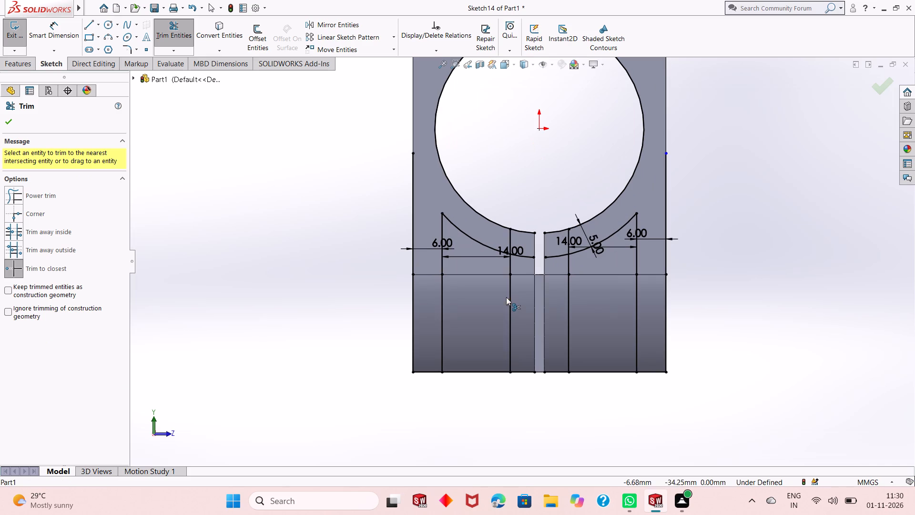
{"action": "left_click", "coordinate": [429, 374]}
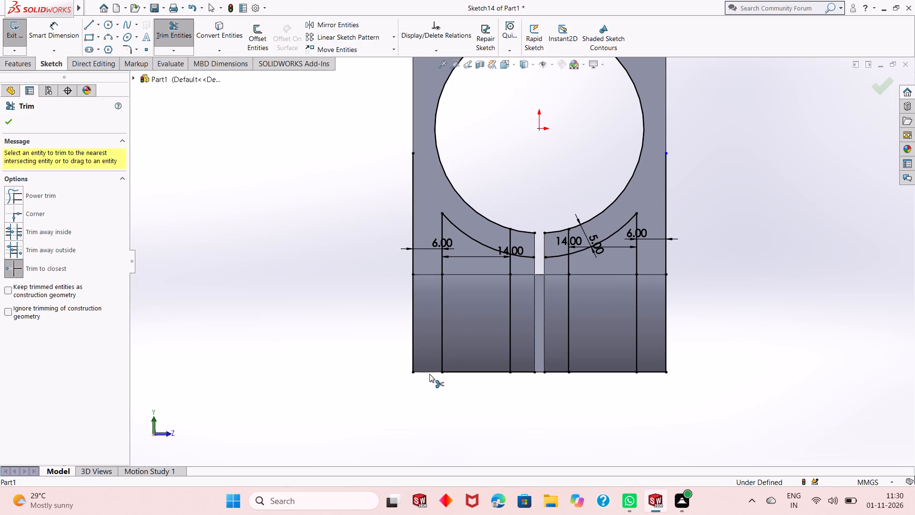
{"action": "left_click", "coordinate": [648, 373]}
{"action": "left_click", "coordinate": [558, 372]}
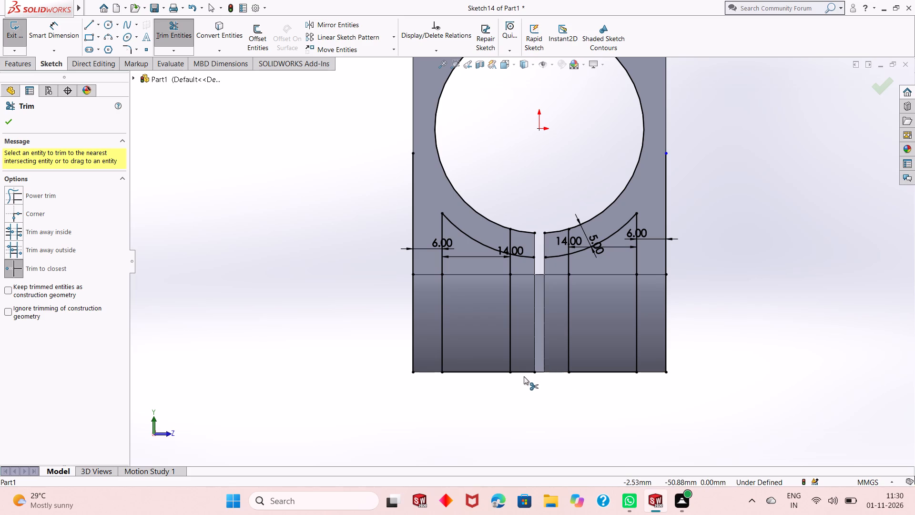
{"action": "left_click", "coordinate": [523, 373]}
Trim the converted hole circle's main and negative-Z arcs, plus that side's 14 mm line above the offset arc and the arc's slot end.
{"action": "scroll", "coordinate": [523, 259], "scroll_direction": "up", "scroll_amount": 1}
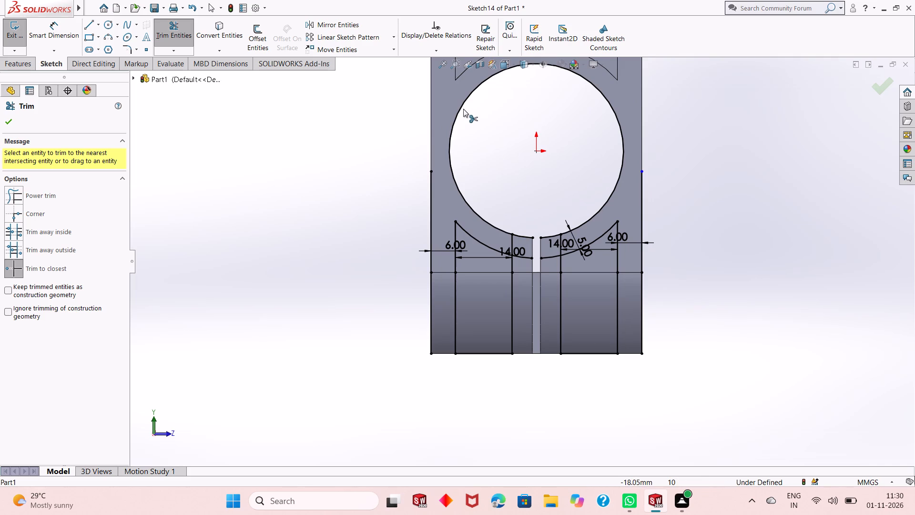
{"action": "left_click", "coordinate": [463, 109]}
{"action": "left_click", "coordinate": [523, 236]}
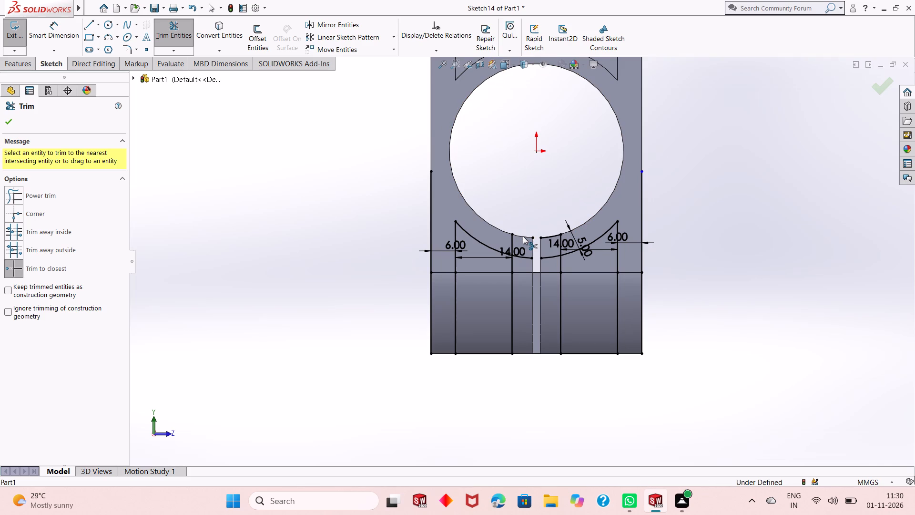
{"action": "left_click", "coordinate": [512, 242]}
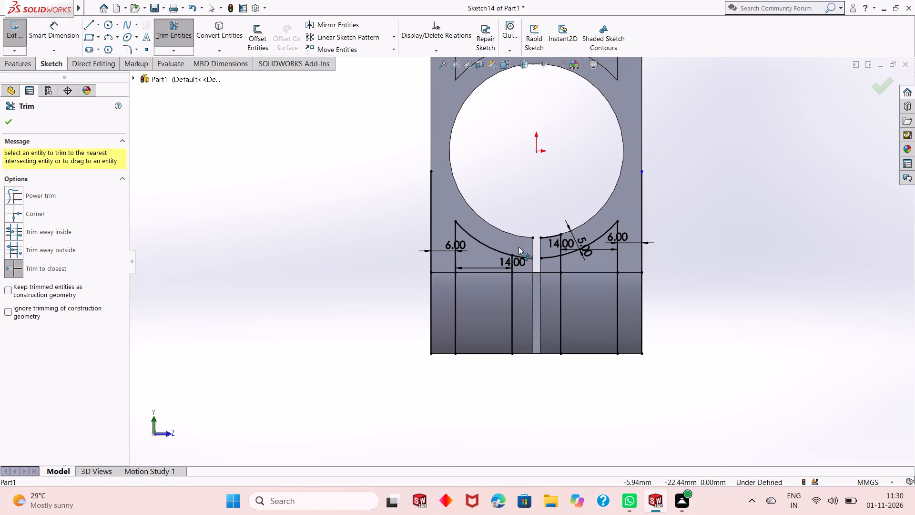
{"action": "left_click", "coordinate": [528, 257]}
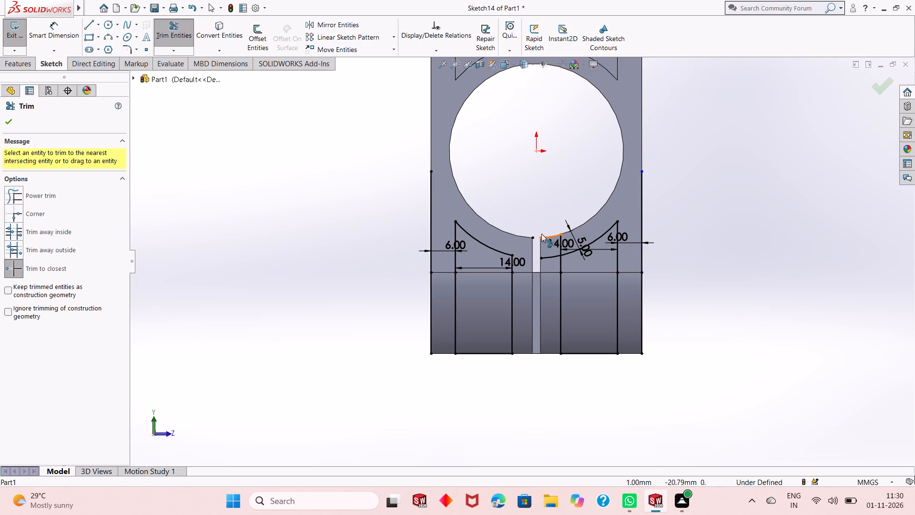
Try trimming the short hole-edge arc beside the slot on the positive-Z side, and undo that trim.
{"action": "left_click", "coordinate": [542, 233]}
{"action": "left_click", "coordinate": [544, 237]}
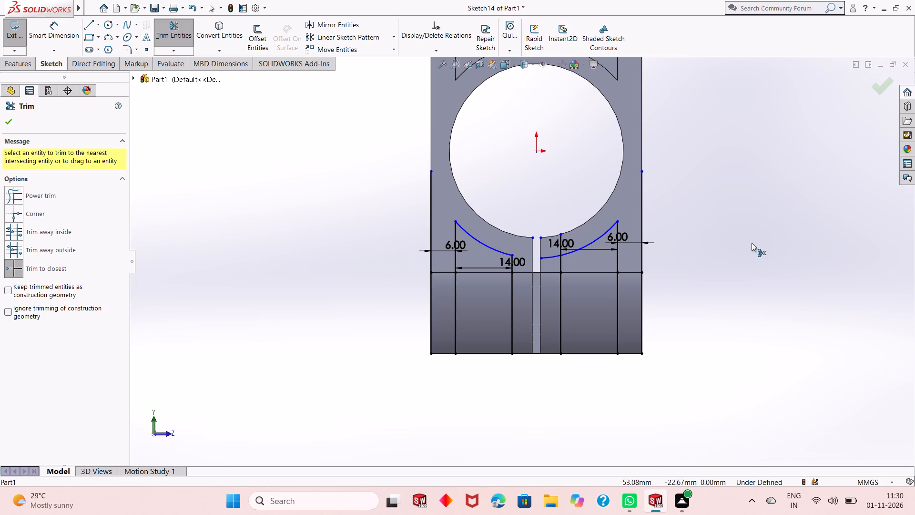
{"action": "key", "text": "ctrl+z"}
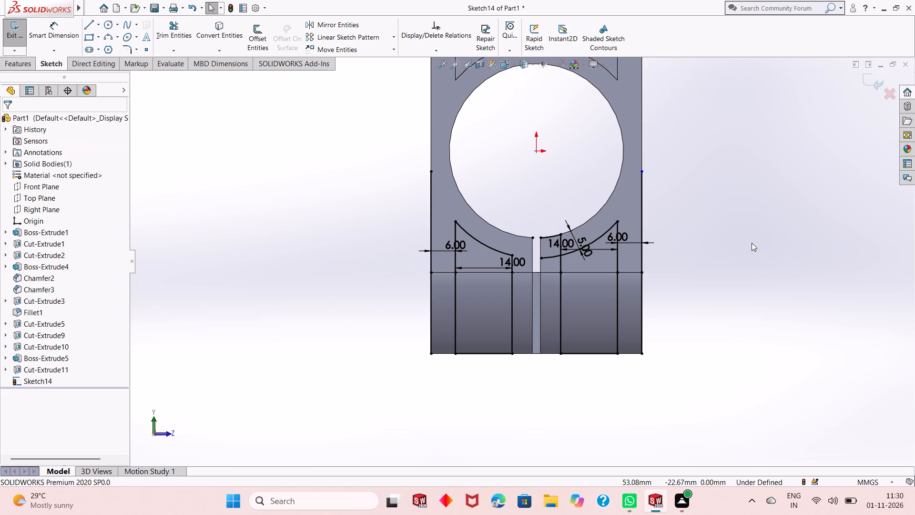
Examine the sketch endpoints around the slot at the large hole's lower edge.
{"action": "scroll", "coordinate": [569, 249], "scroll_direction": "down", "scroll_amount": 5}
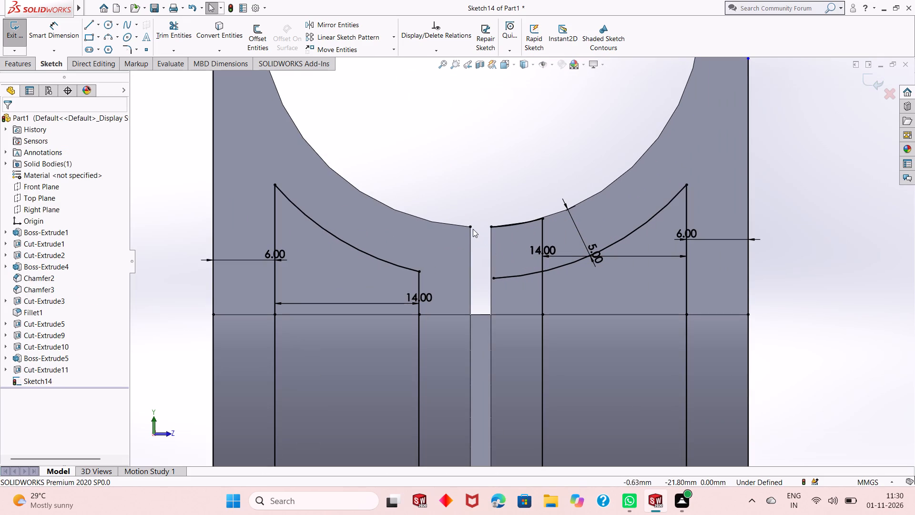
{"action": "left_click", "coordinate": [472, 228]}
{"action": "right_click", "coordinate": [791, 165]}
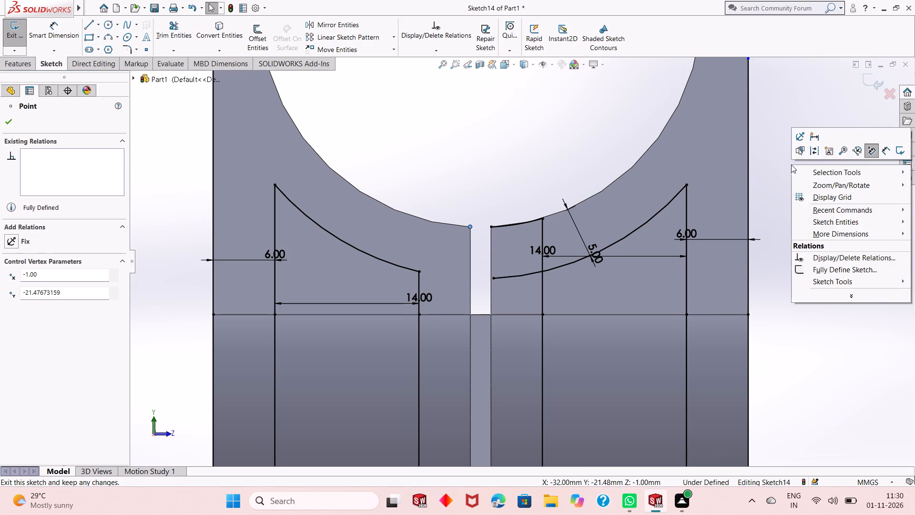
{"action": "left_click", "coordinate": [796, 305]}
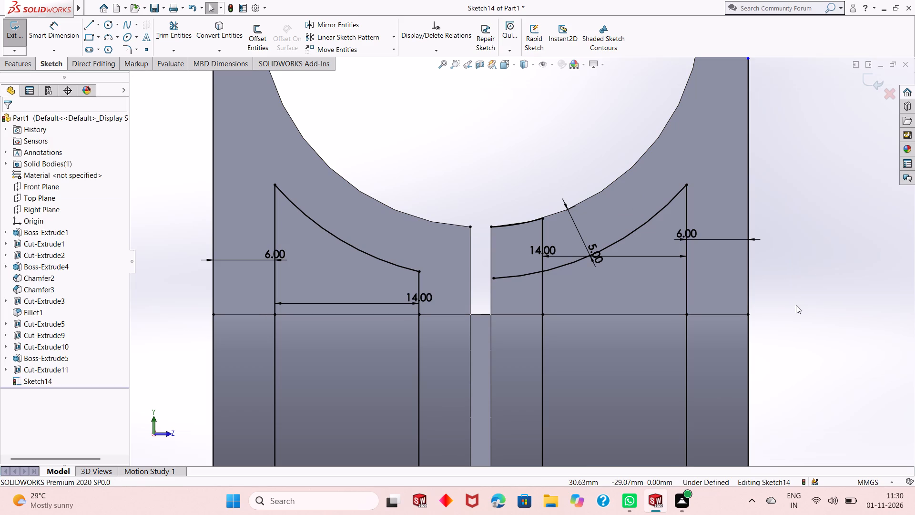
{"action": "scroll", "coordinate": [463, 227], "scroll_direction": "up", "scroll_amount": 2}
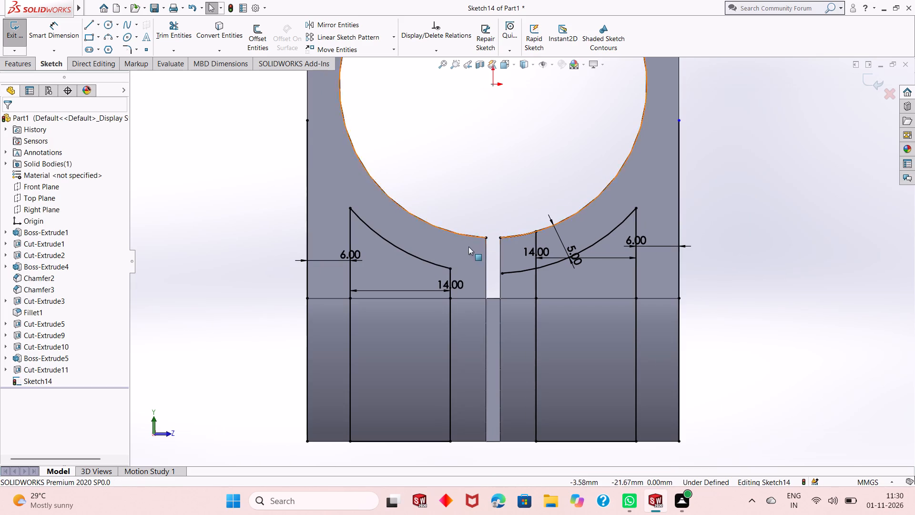
{"action": "scroll", "coordinate": [491, 278], "scroll_direction": "down", "scroll_amount": 6}
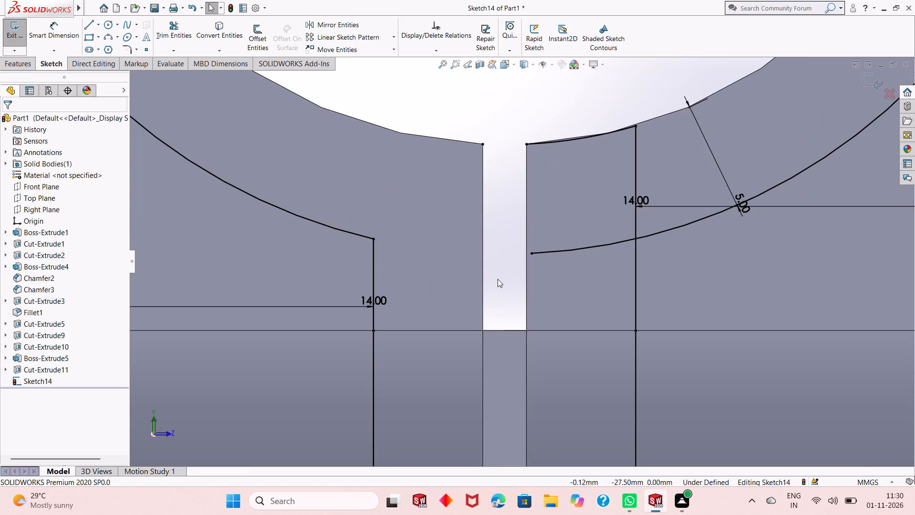
{"action": "scroll", "coordinate": [498, 279], "scroll_direction": "up", "scroll_amount": 6}
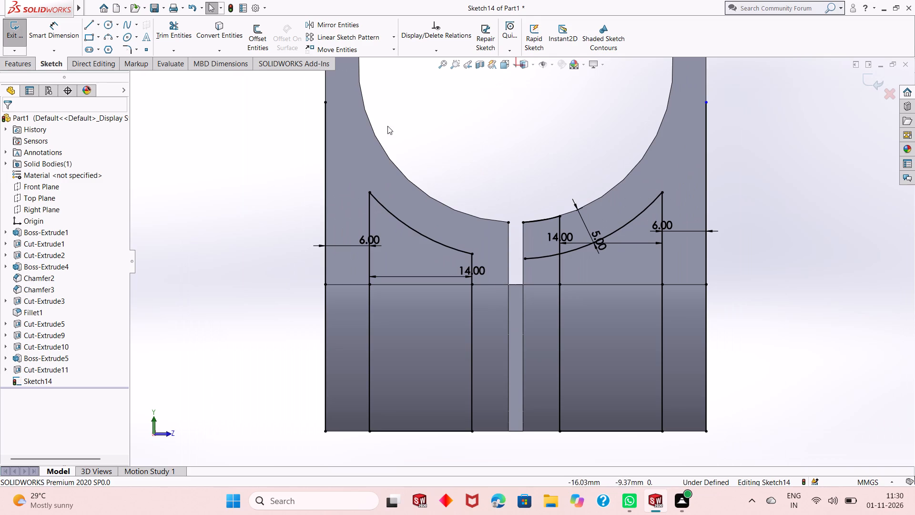
On the positive-Z side, trim the offset arc's slot end, the short hole-edge arc and the 14 mm line above the offset arc.
{"action": "left_click", "coordinate": [168, 36]}
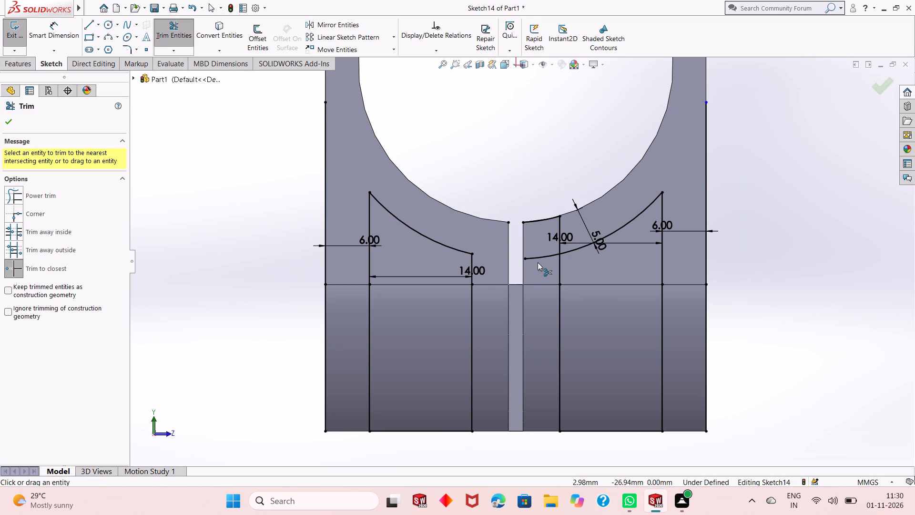
{"action": "left_click", "coordinate": [540, 260]}
{"action": "left_click", "coordinate": [542, 223]}
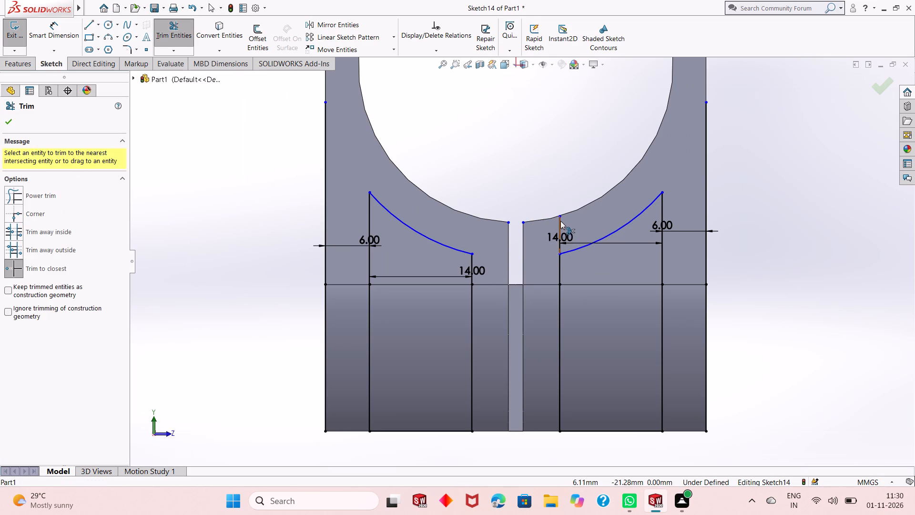
{"action": "left_click", "coordinate": [560, 221]}
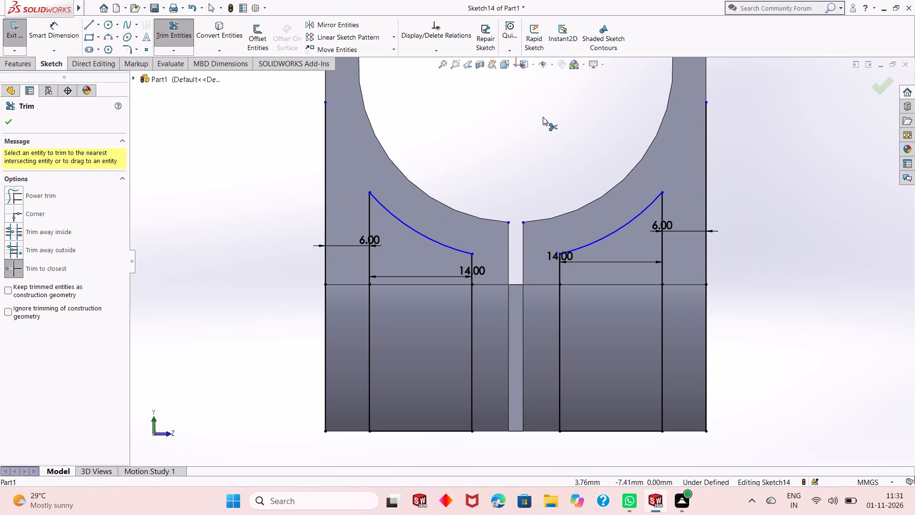
{"action": "right_click", "coordinate": [543, 117]}
{"action": "left_click", "coordinate": [560, 149]}
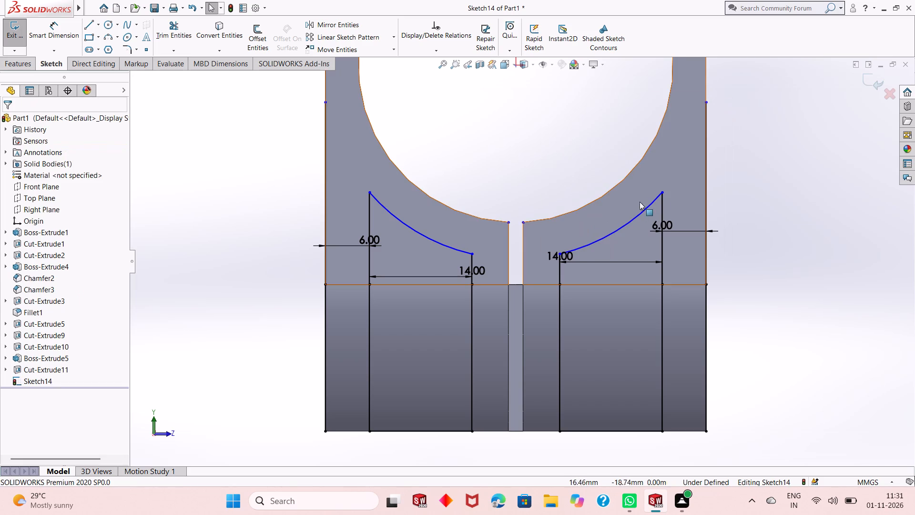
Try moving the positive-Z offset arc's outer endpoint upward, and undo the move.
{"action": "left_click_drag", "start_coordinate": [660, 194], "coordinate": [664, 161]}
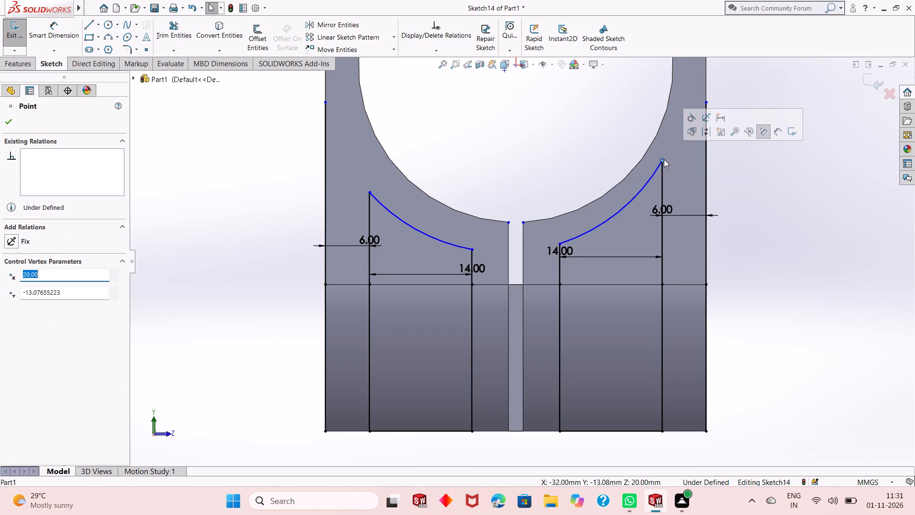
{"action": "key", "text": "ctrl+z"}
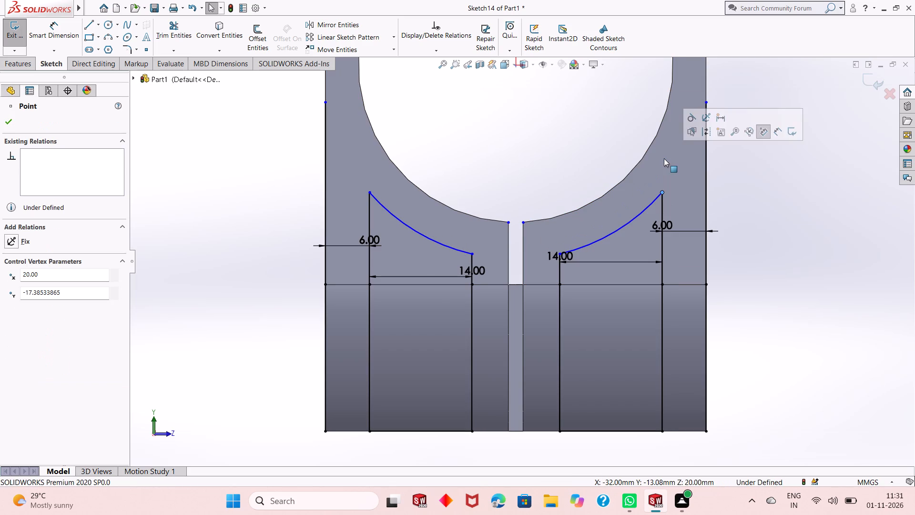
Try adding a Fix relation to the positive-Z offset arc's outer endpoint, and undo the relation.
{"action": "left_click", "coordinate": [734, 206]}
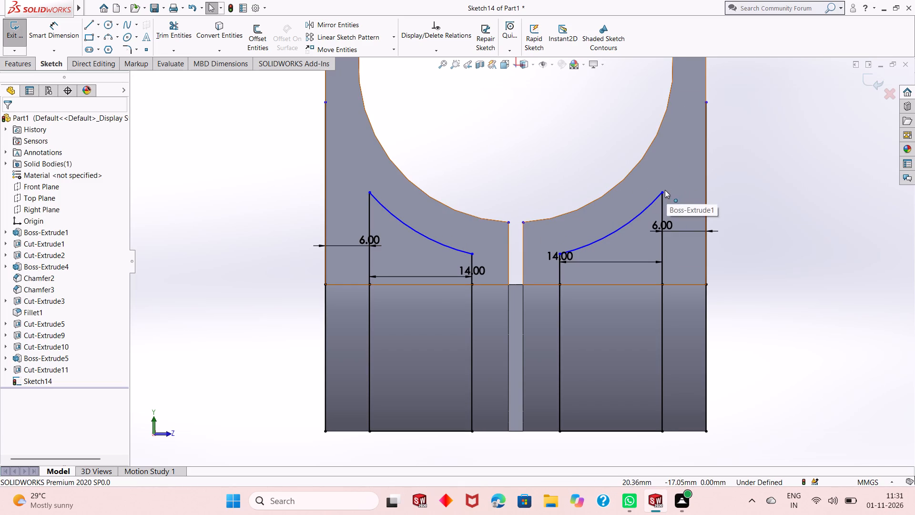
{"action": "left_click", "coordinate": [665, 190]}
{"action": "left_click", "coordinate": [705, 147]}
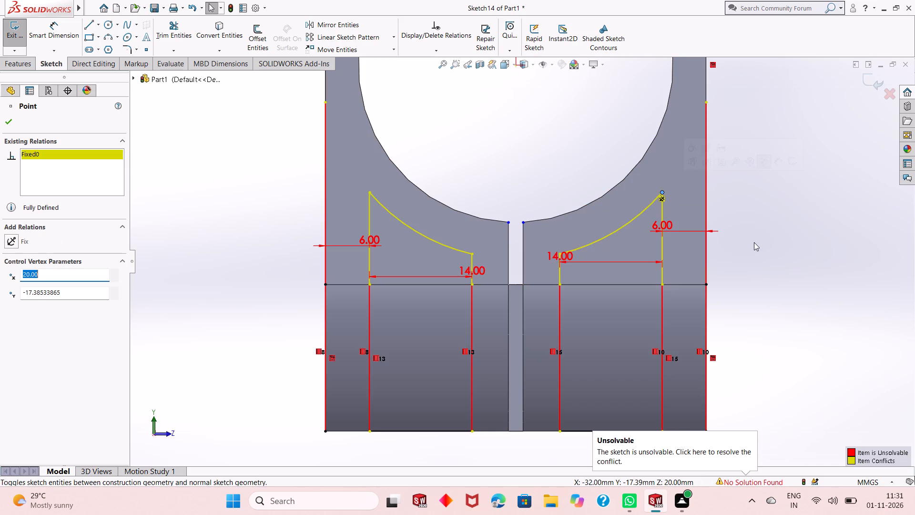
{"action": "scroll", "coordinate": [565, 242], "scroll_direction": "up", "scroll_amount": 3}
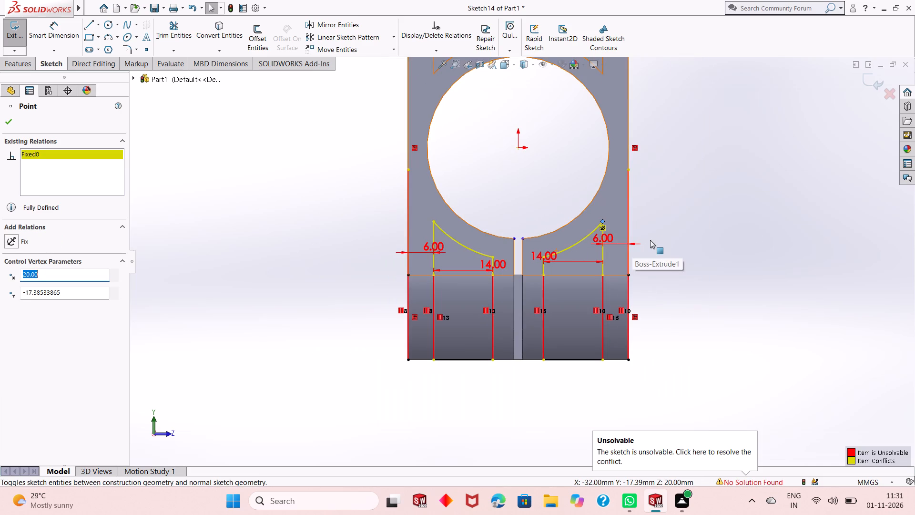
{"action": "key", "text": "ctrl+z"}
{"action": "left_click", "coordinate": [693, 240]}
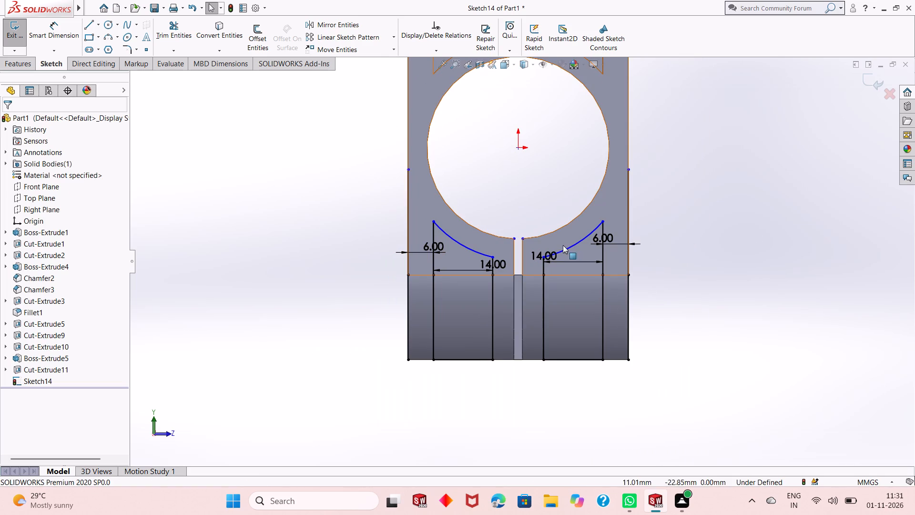
Convert the upper and lower outer edge lines on the positive-Z side to construction geometry.
{"action": "left_click", "coordinate": [628, 198]}
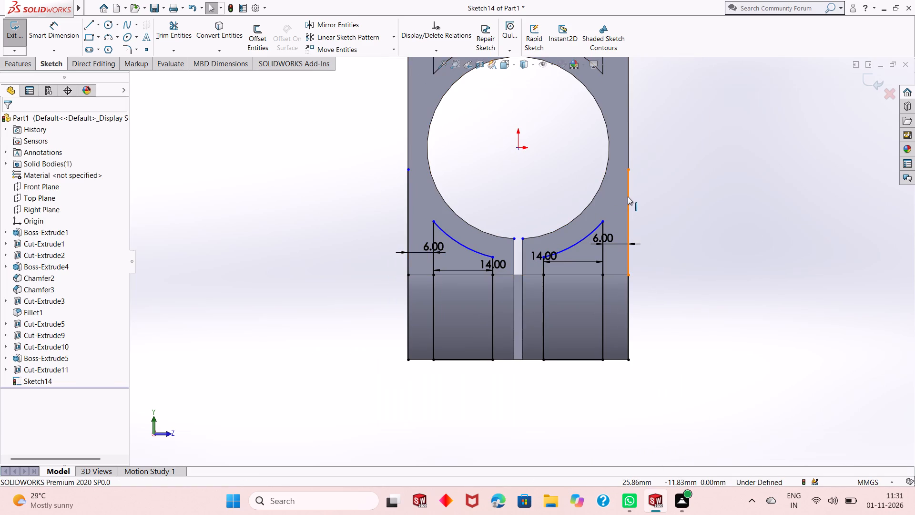
{"action": "left_click", "coordinate": [667, 168]}
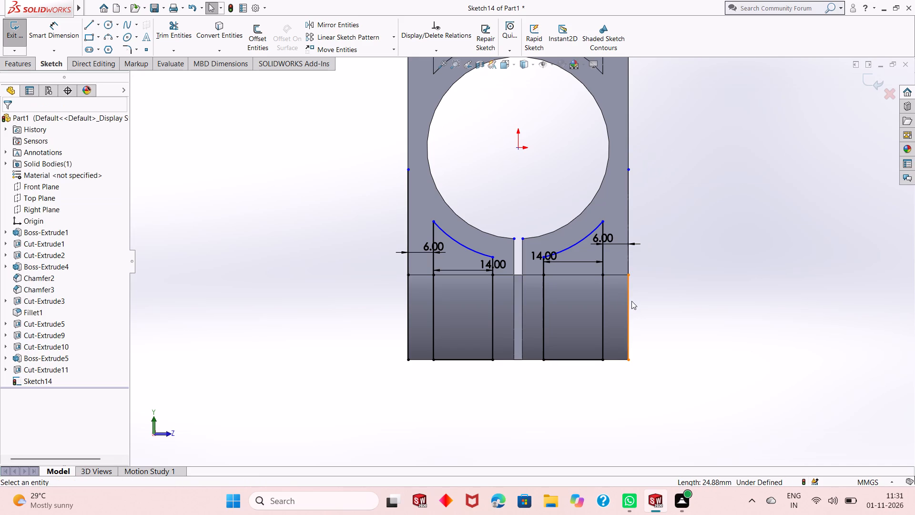
{"action": "left_click", "coordinate": [631, 301]}
{"action": "left_click", "coordinate": [630, 301]}
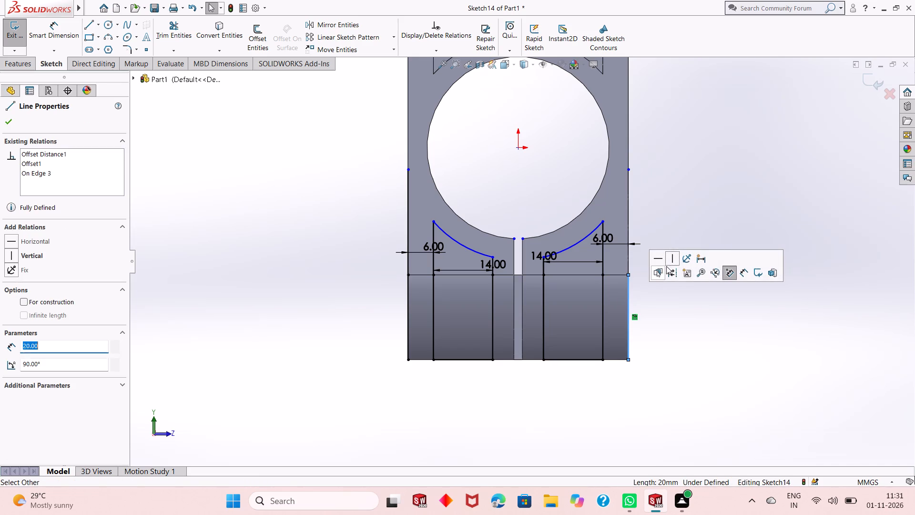
{"action": "left_click", "coordinate": [676, 269]}
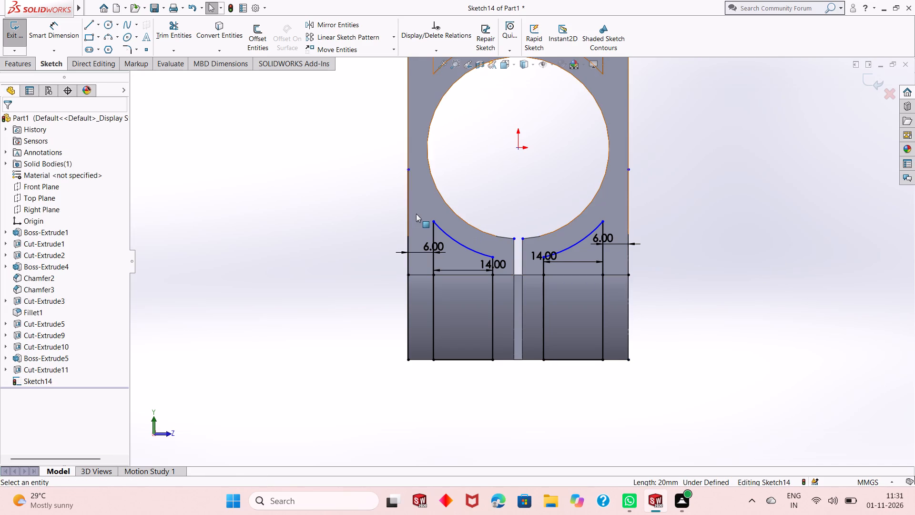
Convert the upper and lower outer edge lines on the negative-Z side to construction geometry.
{"action": "left_click", "coordinate": [407, 215]}
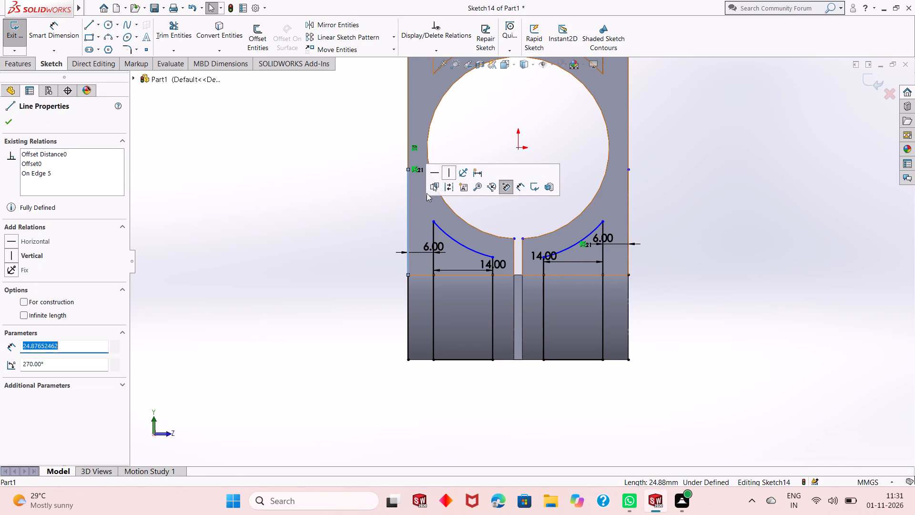
{"action": "left_click", "coordinate": [450, 182]}
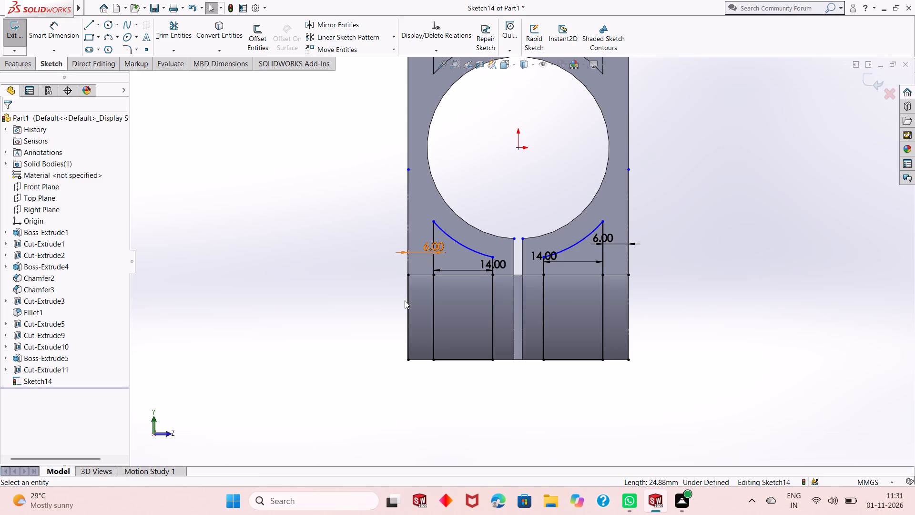
{"action": "left_click", "coordinate": [406, 306]}
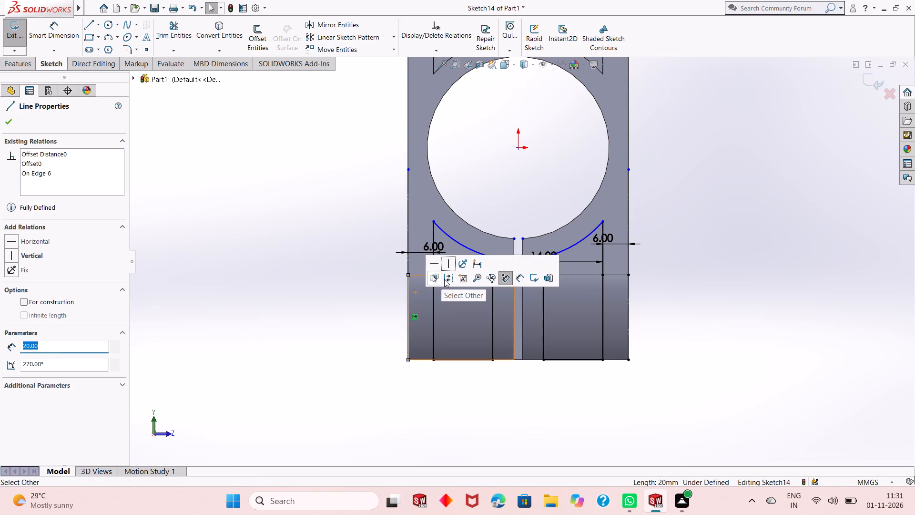
{"action": "left_click", "coordinate": [444, 279]}
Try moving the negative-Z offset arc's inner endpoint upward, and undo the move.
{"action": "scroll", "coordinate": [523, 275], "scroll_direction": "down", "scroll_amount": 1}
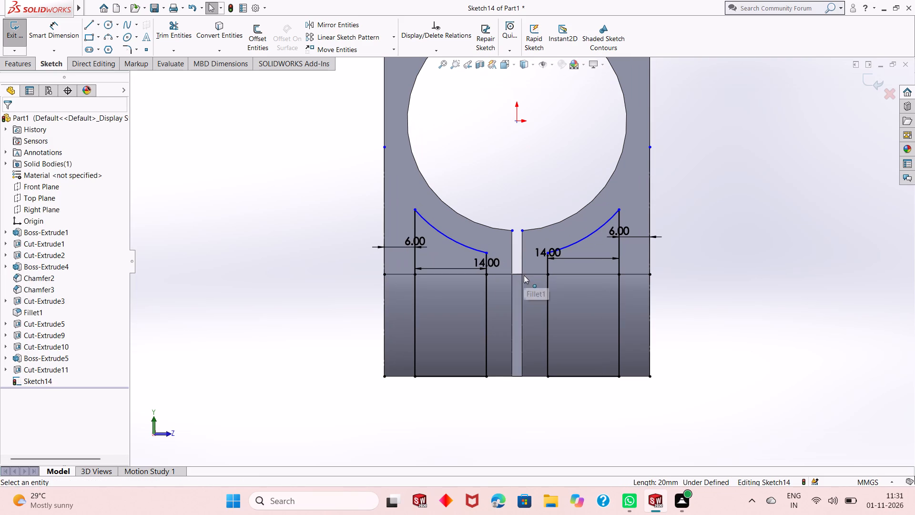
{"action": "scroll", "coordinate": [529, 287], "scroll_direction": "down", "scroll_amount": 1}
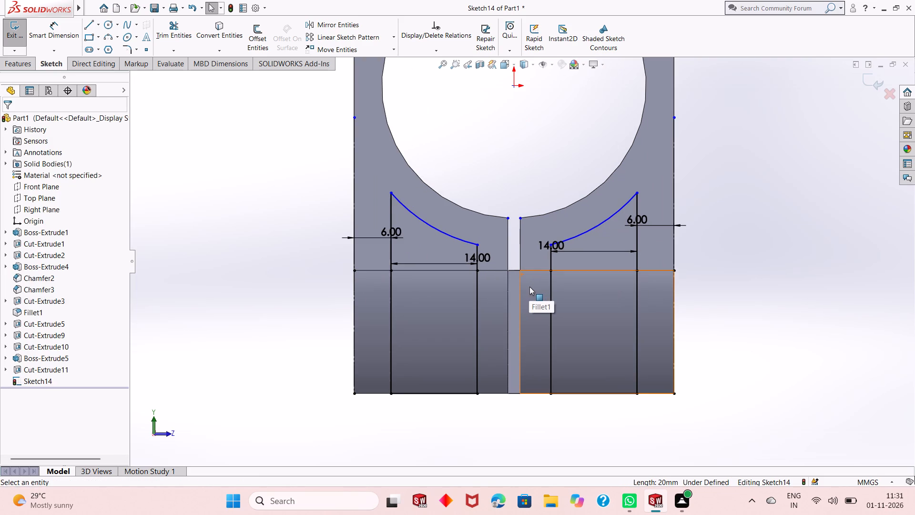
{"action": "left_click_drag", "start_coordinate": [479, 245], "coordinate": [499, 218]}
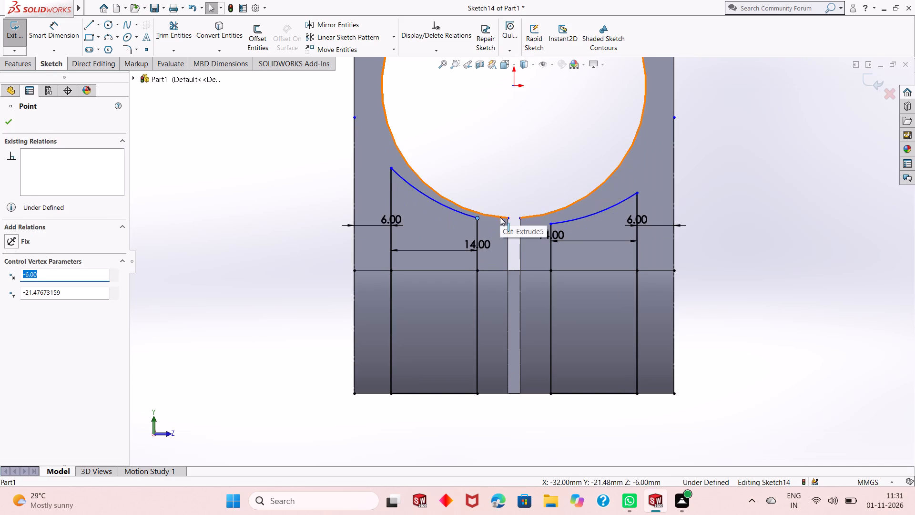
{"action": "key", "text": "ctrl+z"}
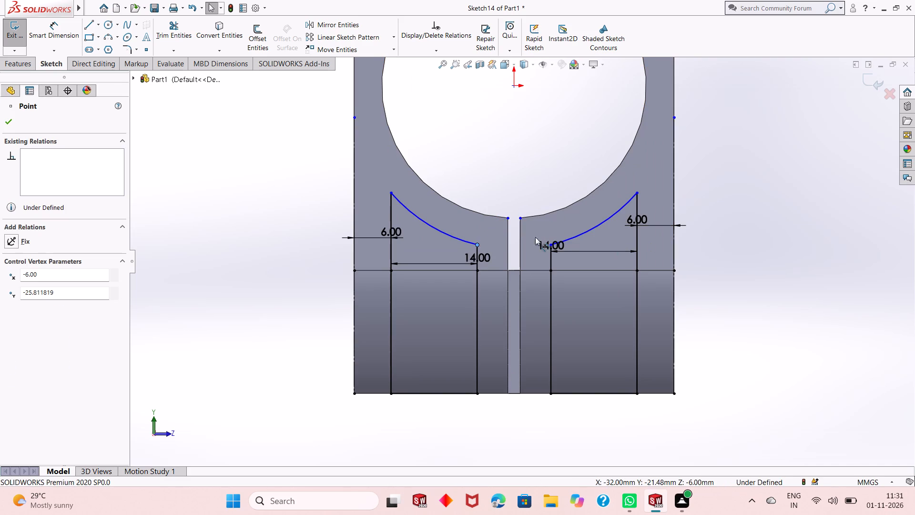
Fix the negative-Z offset arc's inner endpoint and delete the conflicting 6 mm edge dimension on that side.
{"action": "left_click", "coordinate": [12, 241]}
{"action": "right_click", "coordinate": [387, 235]}
{"action": "left_click", "coordinate": [471, 360]}
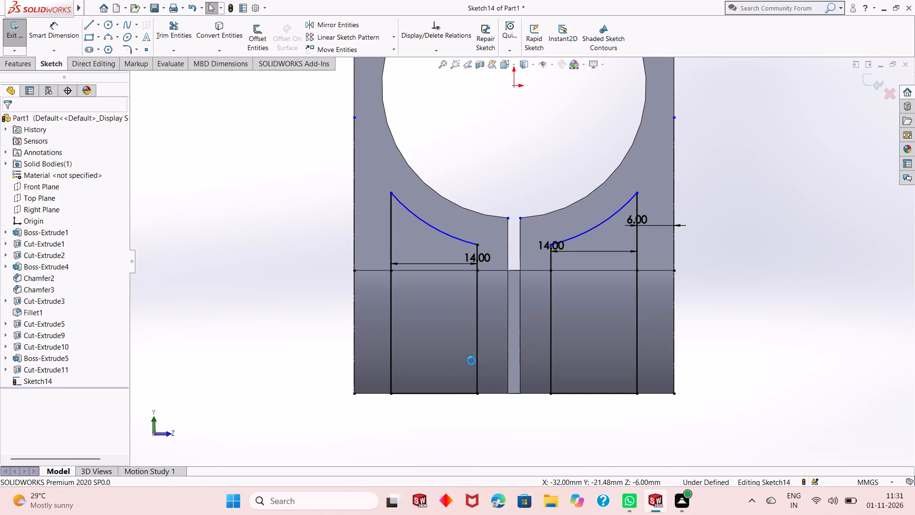
{"action": "left_click_drag", "start_coordinate": [550, 245], "coordinate": [559, 282]}
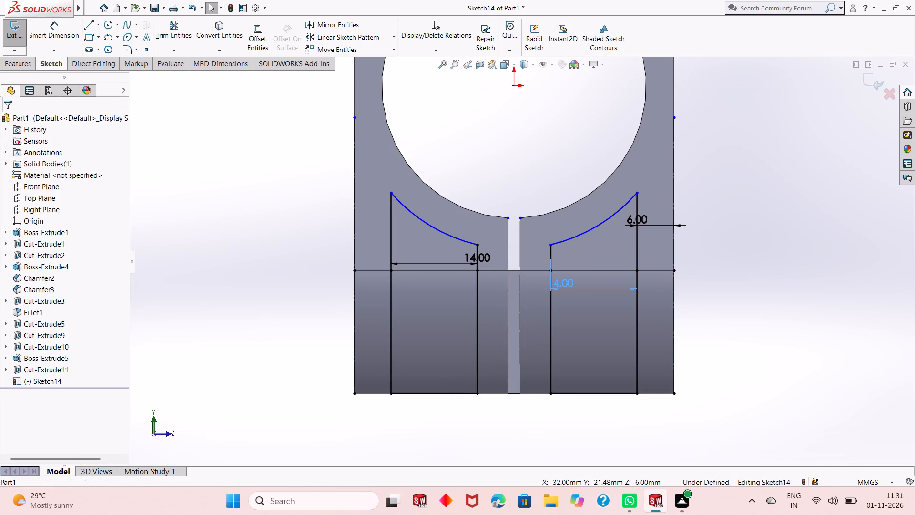
{"action": "left_click", "coordinate": [763, 240]}
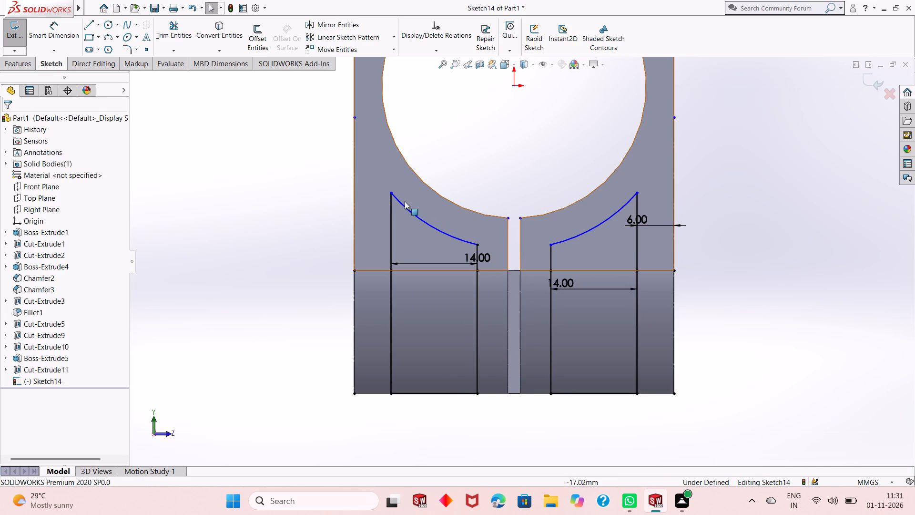
Fix the negative-Z offset arc's outer endpoint and delete the conflicting 14 mm pocket width dimension on that side.
{"action": "left_click", "coordinate": [393, 193]}
{"action": "left_click", "coordinate": [436, 146]}
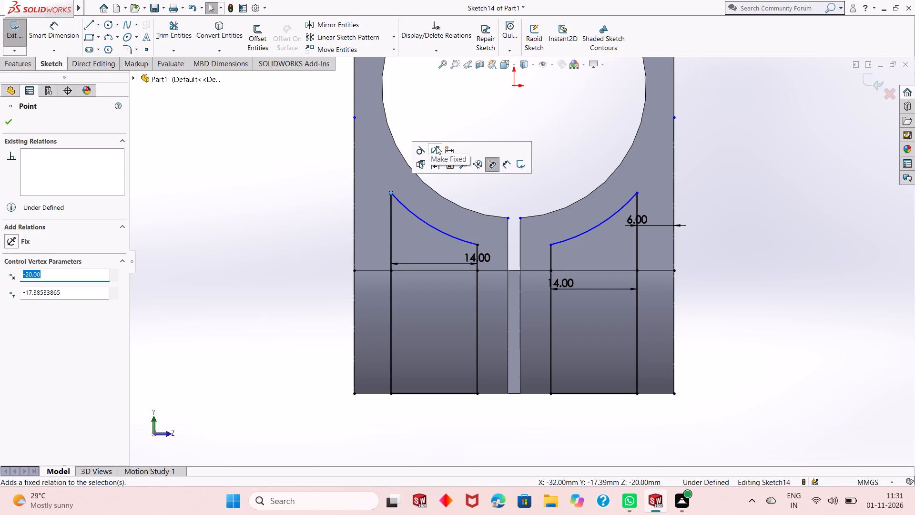
{"action": "right_click", "coordinate": [468, 253]}
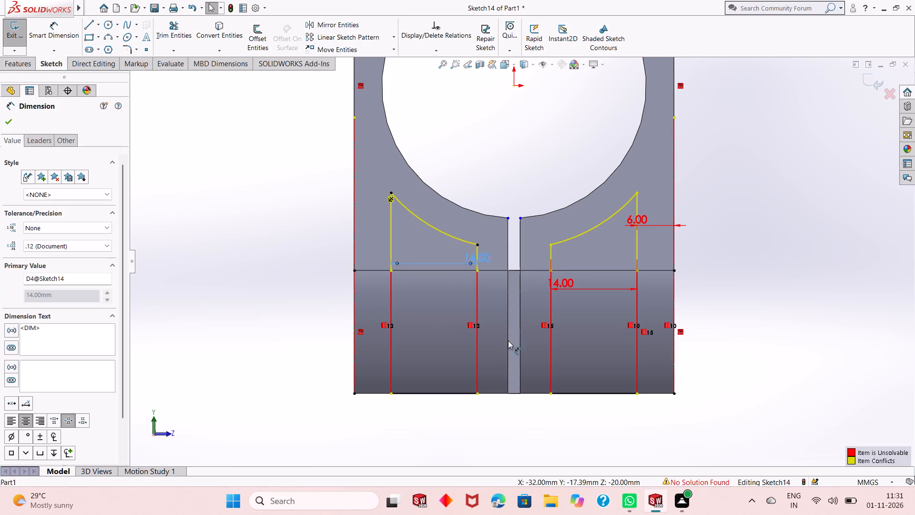
{"action": "left_click", "coordinate": [530, 360]}
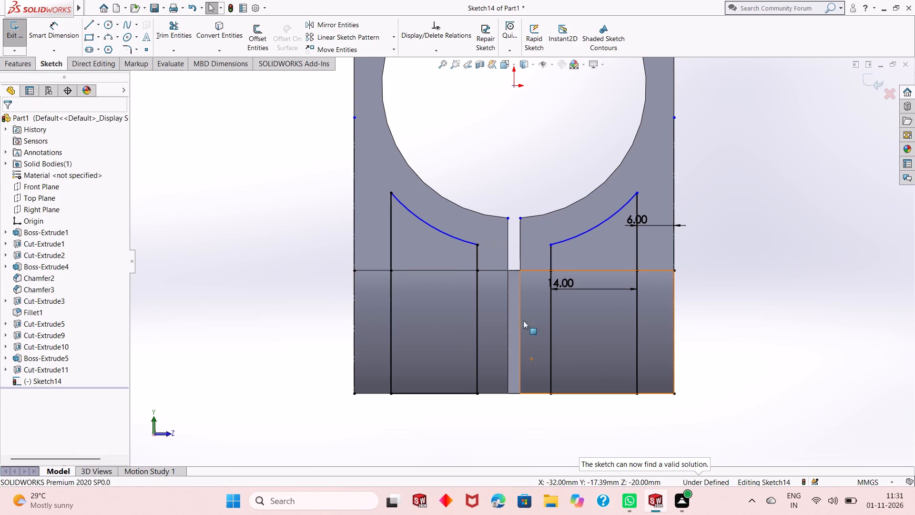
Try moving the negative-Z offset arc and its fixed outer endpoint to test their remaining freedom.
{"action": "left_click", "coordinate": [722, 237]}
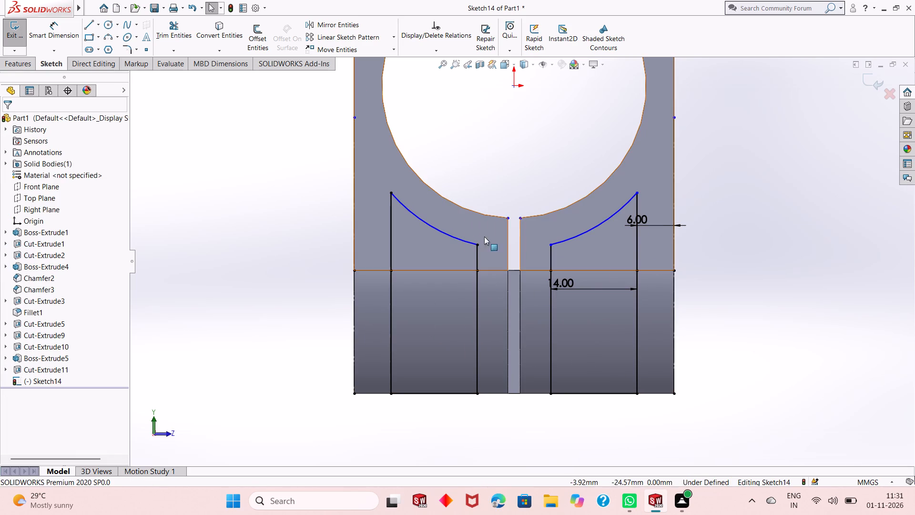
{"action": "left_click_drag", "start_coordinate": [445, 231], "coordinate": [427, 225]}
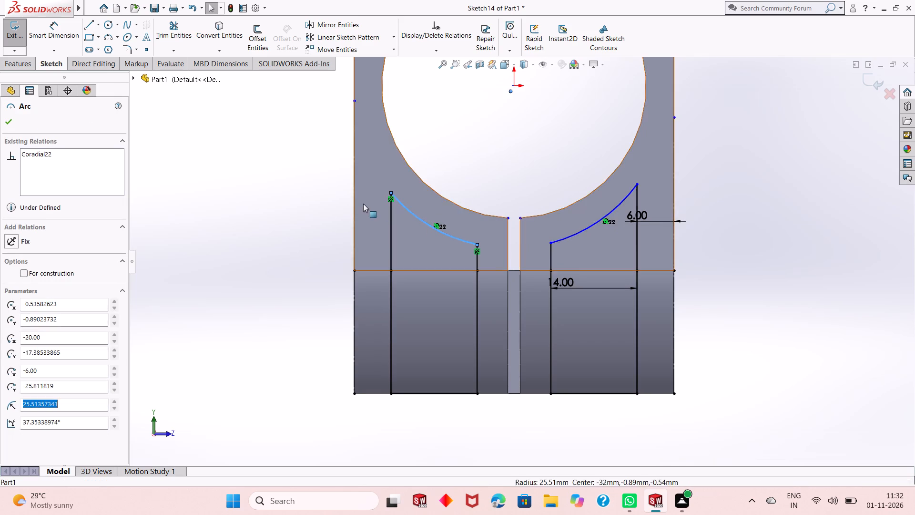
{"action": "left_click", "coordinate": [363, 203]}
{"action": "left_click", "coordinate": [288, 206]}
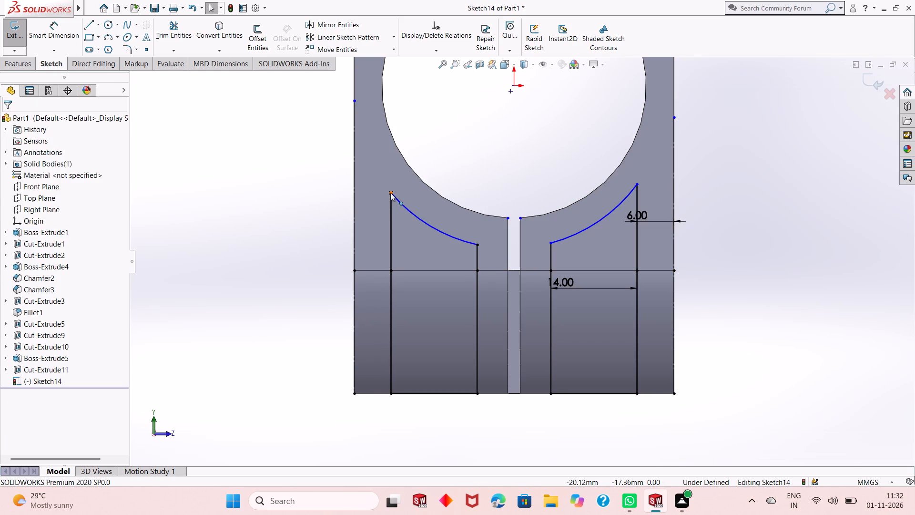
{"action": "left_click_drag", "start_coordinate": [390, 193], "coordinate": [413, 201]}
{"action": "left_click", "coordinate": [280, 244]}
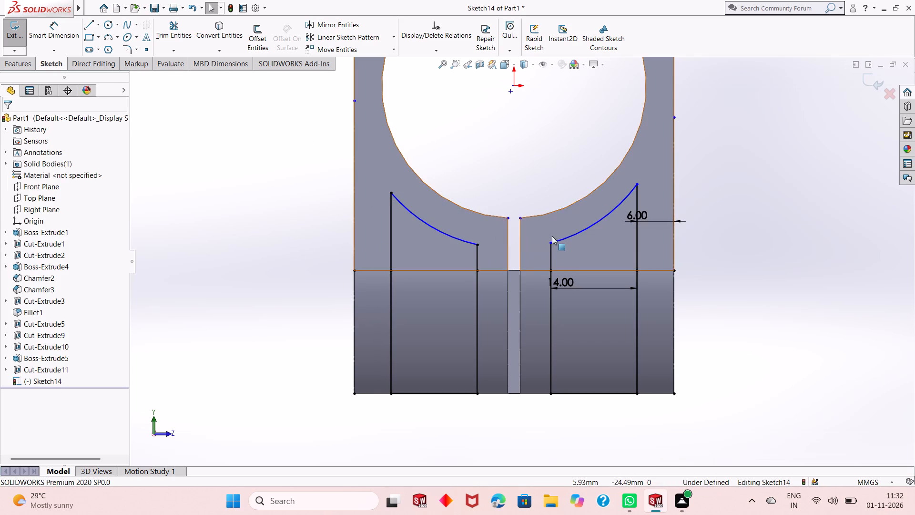
Move the positive-Z offset arc's inner endpoint level with the negative-Z arc's inner endpoint.
{"action": "left_click_drag", "start_coordinate": [549, 241], "coordinate": [550, 221]}
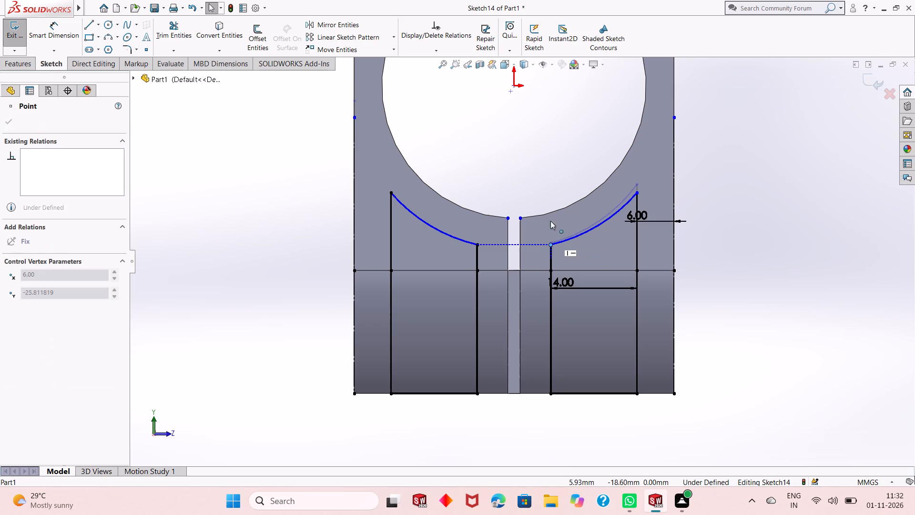
{"action": "left_click_drag", "start_coordinate": [550, 221], "coordinate": [551, 208]}
{"action": "key", "text": "Escape"}
{"action": "key", "text": "Escape"}
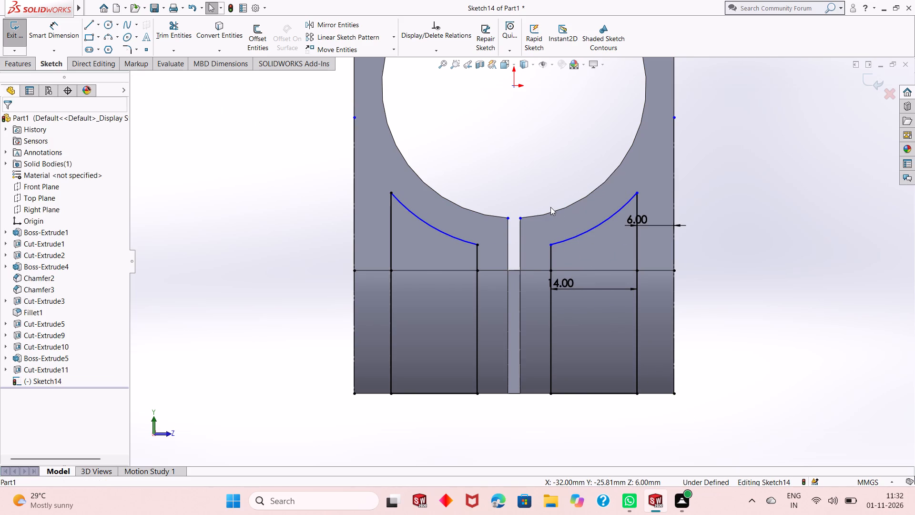
Fix the positive-Z offset arc's inner endpoint and delete the conflicting 14 mm pocket width dimension on that side.
{"action": "left_click", "coordinate": [551, 244]}
{"action": "left_click", "coordinate": [590, 202]}
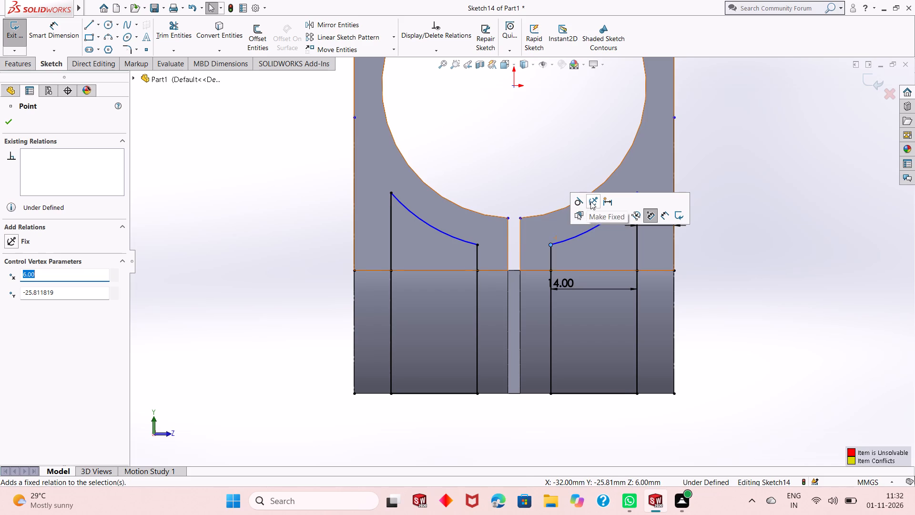
{"action": "right_click", "coordinate": [568, 282]}
{"action": "left_click", "coordinate": [600, 360]}
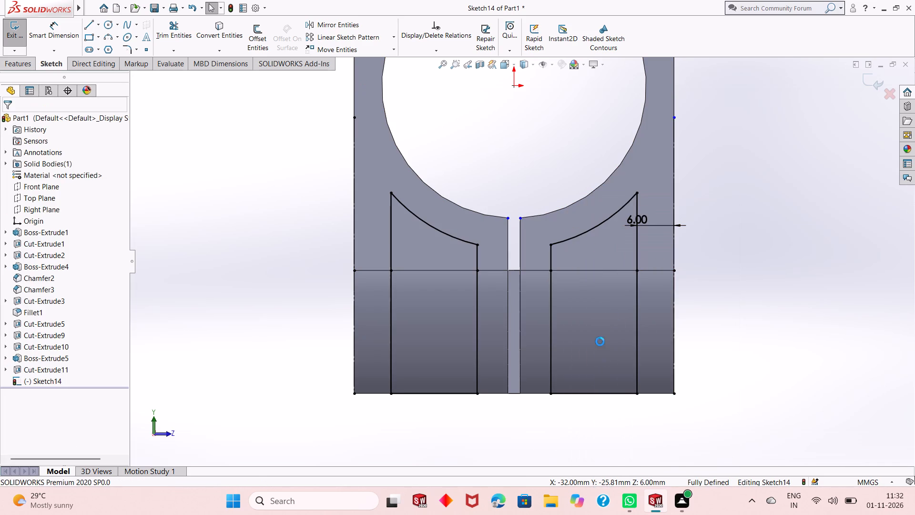
Extrude-cut the two lower pocket profiles as a blind cut 6 mm deep from the sketch plane.
{"action": "scroll", "coordinate": [561, 296], "scroll_direction": "up", "scroll_amount": 2}
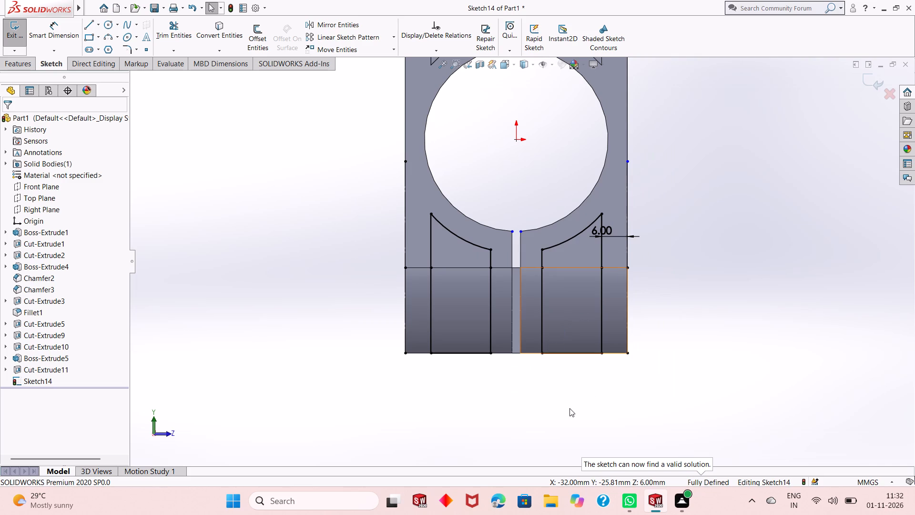
{"action": "scroll", "coordinate": [573, 289], "scroll_direction": "up", "scroll_amount": 2}
{"action": "scroll", "coordinate": [558, 228], "scroll_direction": "down", "scroll_amount": 3}
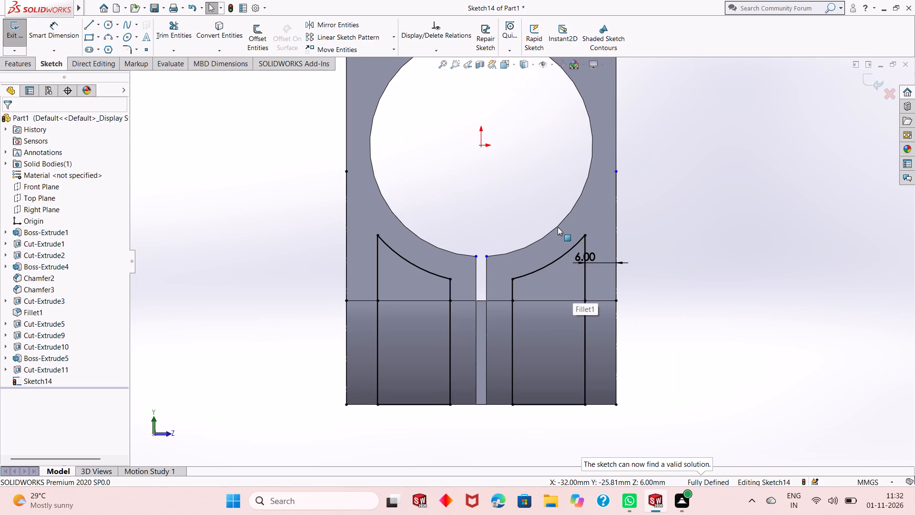
{"action": "left_click", "coordinate": [690, 215]}
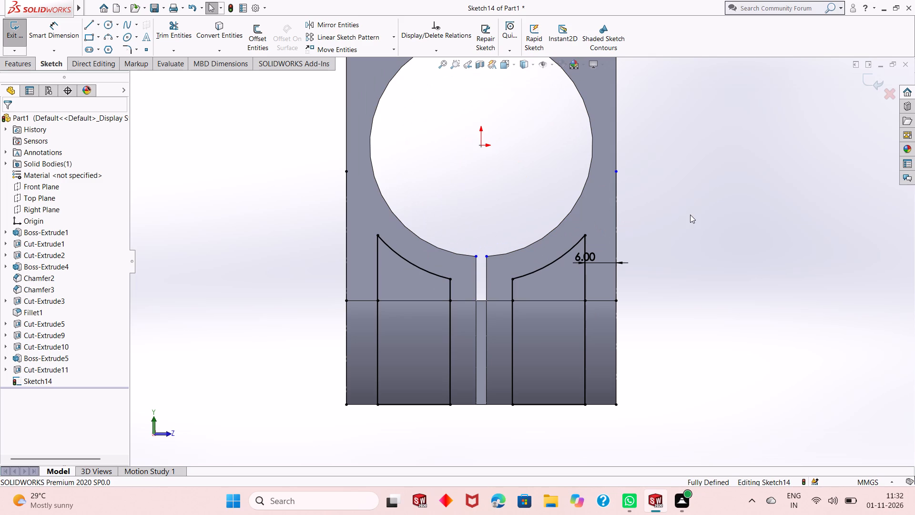
{"action": "middle_click_drag", "start_coordinate": [646, 269], "coordinate": [601, 282]}
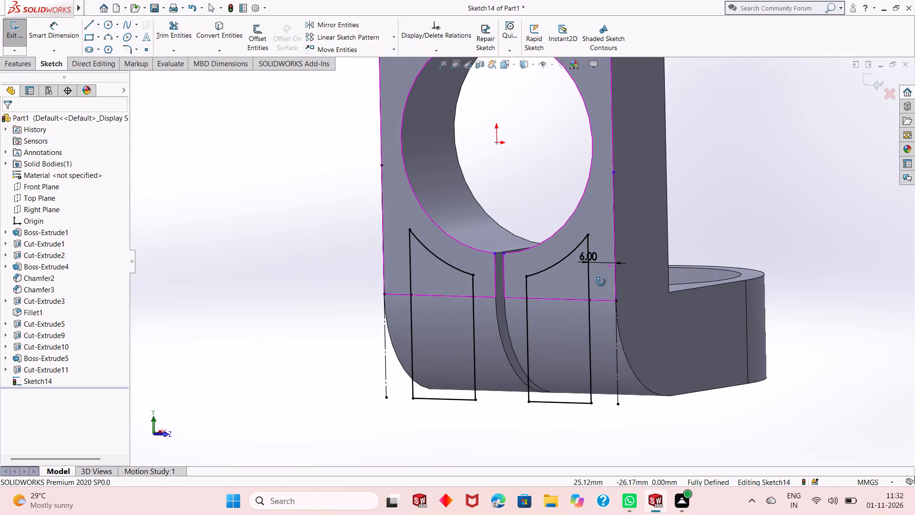
{"action": "middle_click_drag", "start_coordinate": [601, 282], "coordinate": [599, 283]}
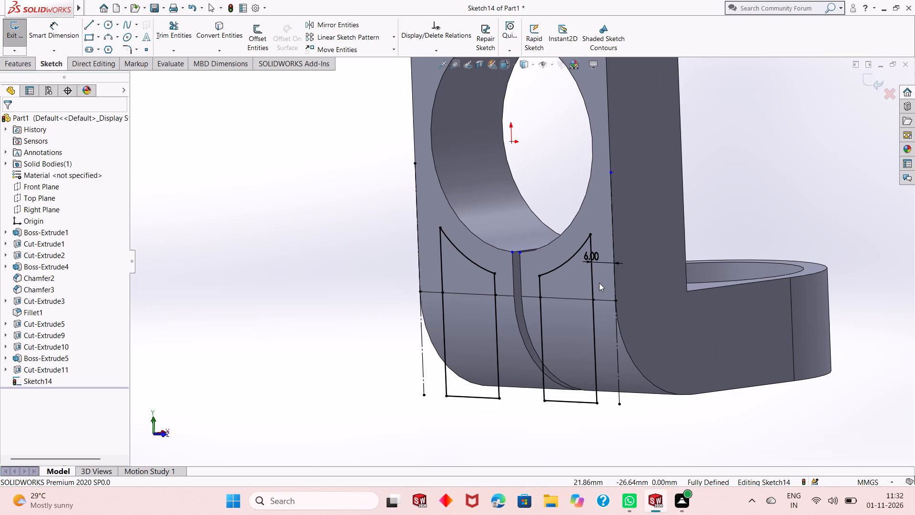
{"action": "left_click", "coordinate": [35, 70]}
{"action": "left_click", "coordinate": [158, 34]}
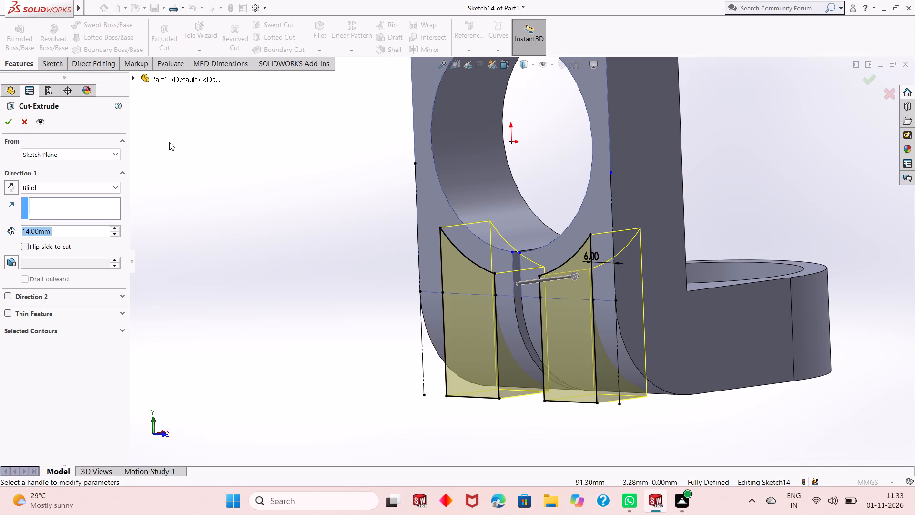
{"action": "scroll", "coordinate": [482, 227], "scroll_direction": "up", "scroll_amount": 2}
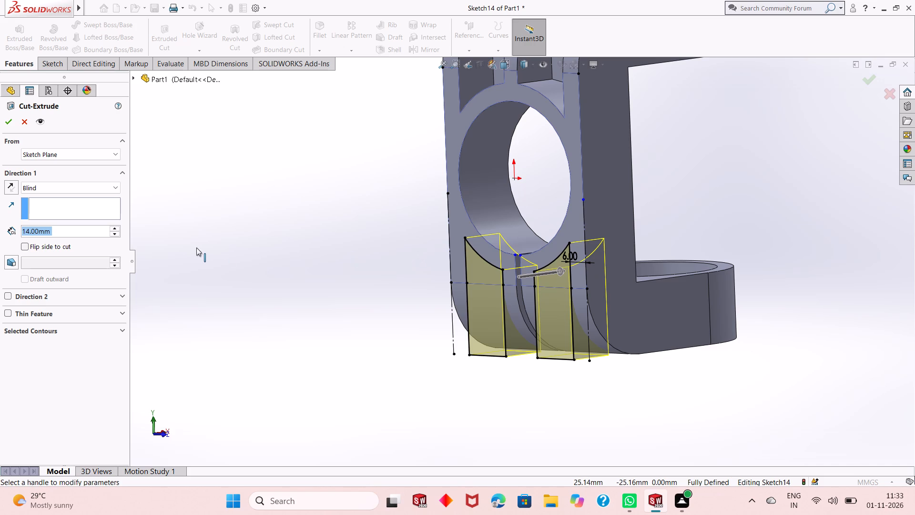
{"action": "key", "text": "6"}
{"action": "key", "text": "Return"}
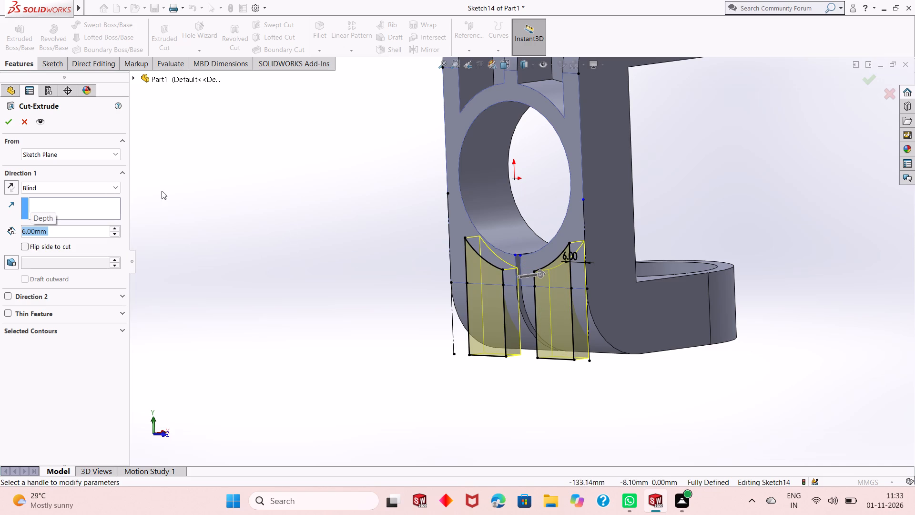
{"action": "left_click", "coordinate": [4, 124]}
{"action": "left_click", "coordinate": [250, 295]}
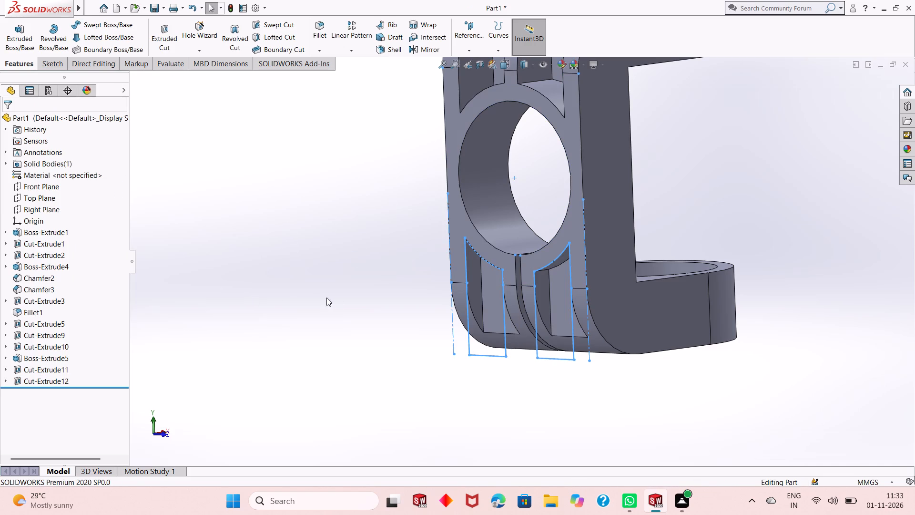
Reopen the lower pocket cut's definition to check its settings, and examine the bracket from below.
{"action": "scroll", "coordinate": [380, 323], "scroll_direction": "up", "scroll_amount": 2}
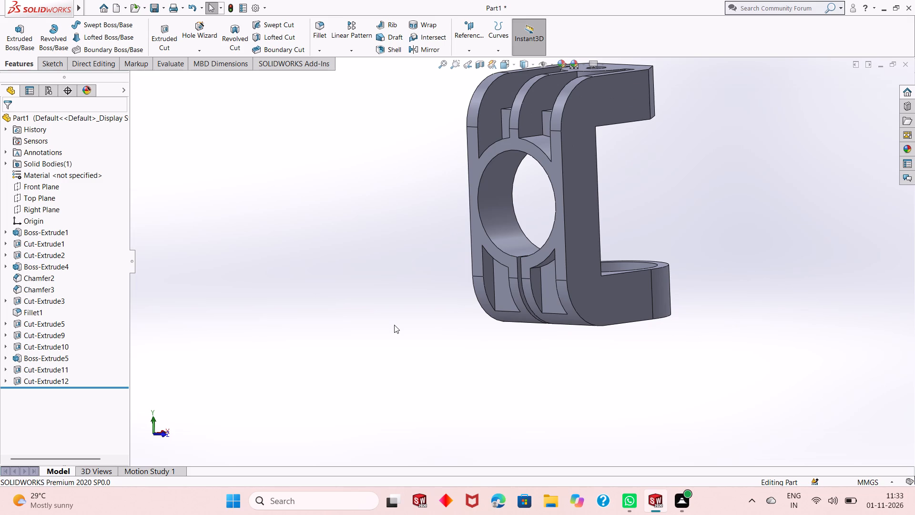
{"action": "left_click", "coordinate": [55, 379]}
{"action": "left_click", "coordinate": [62, 348]}
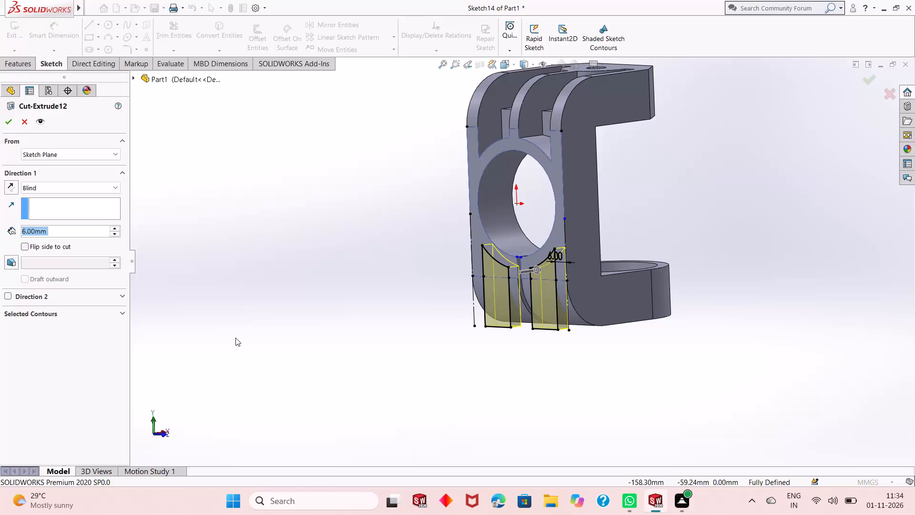
{"action": "left_click", "coordinate": [10, 124]}
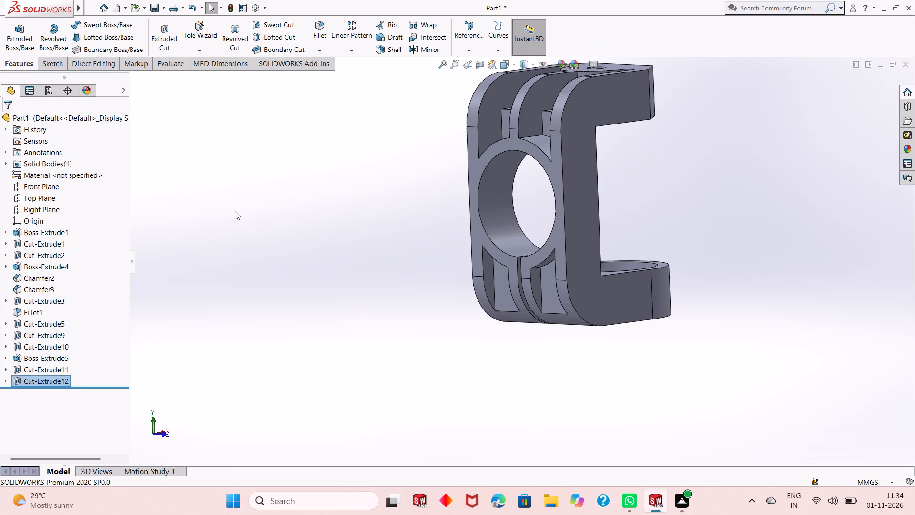
{"action": "left_click", "coordinate": [348, 250]}
{"action": "middle_click_drag", "start_coordinate": [591, 379], "coordinate": [561, 212]}
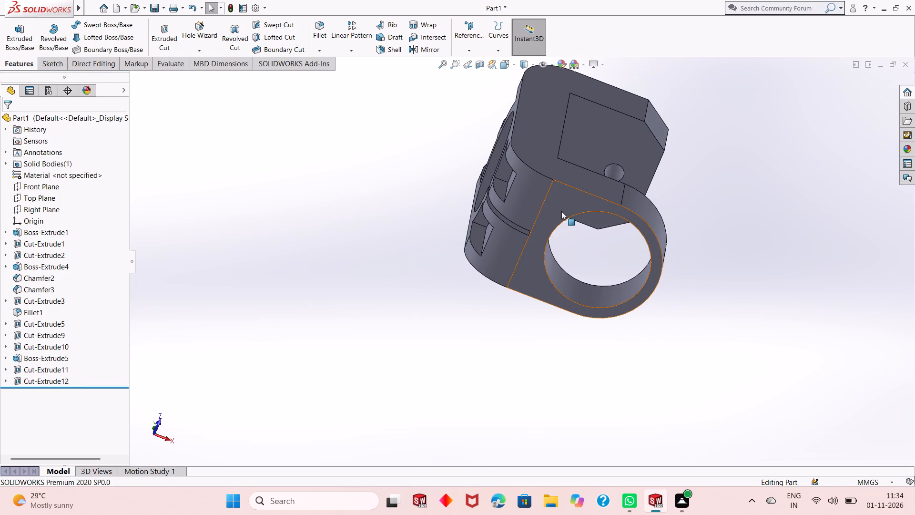
On the clamp ring's bottom face, sketch a 14 by 14 mm rectangle from the positive-Z lower pocket's corner to the face's straight edge.
{"action": "left_click", "coordinate": [556, 205]}
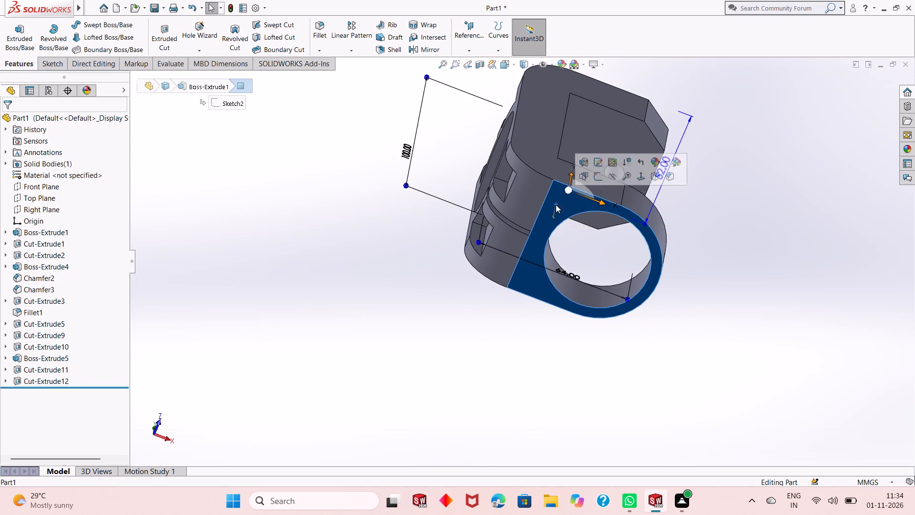
{"action": "left_click", "coordinate": [600, 176]}
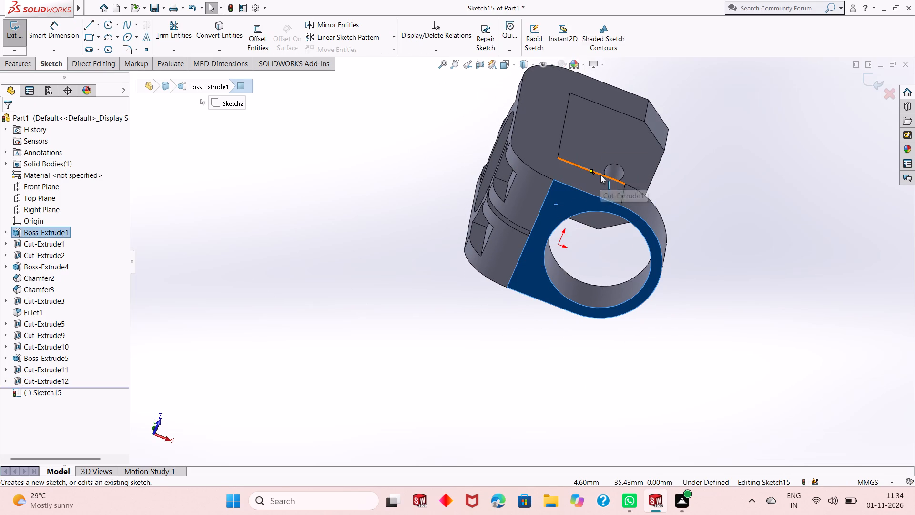
{"action": "key", "text": "ctrl+8"}
{"action": "scroll", "coordinate": [467, 250], "scroll_direction": "up", "scroll_amount": 3}
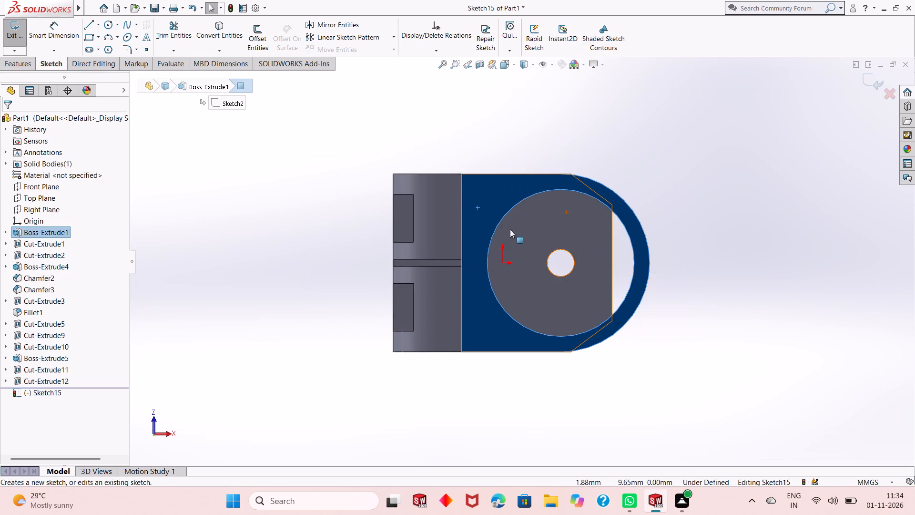
{"action": "scroll", "coordinate": [515, 220], "scroll_direction": "up", "scroll_amount": 1}
{"action": "left_click", "coordinate": [306, 220]}
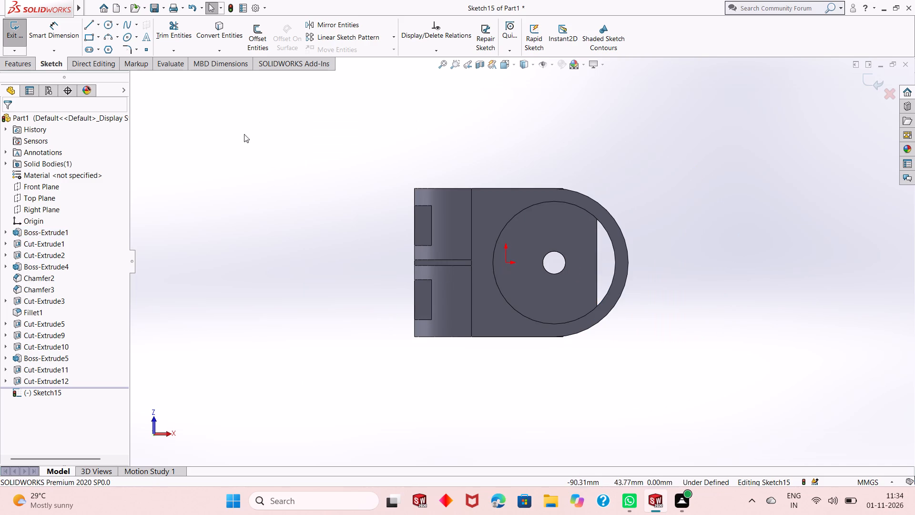
{"action": "left_click", "coordinate": [85, 38]}
{"action": "scroll", "coordinate": [452, 230], "scroll_direction": "down", "scroll_amount": 3}
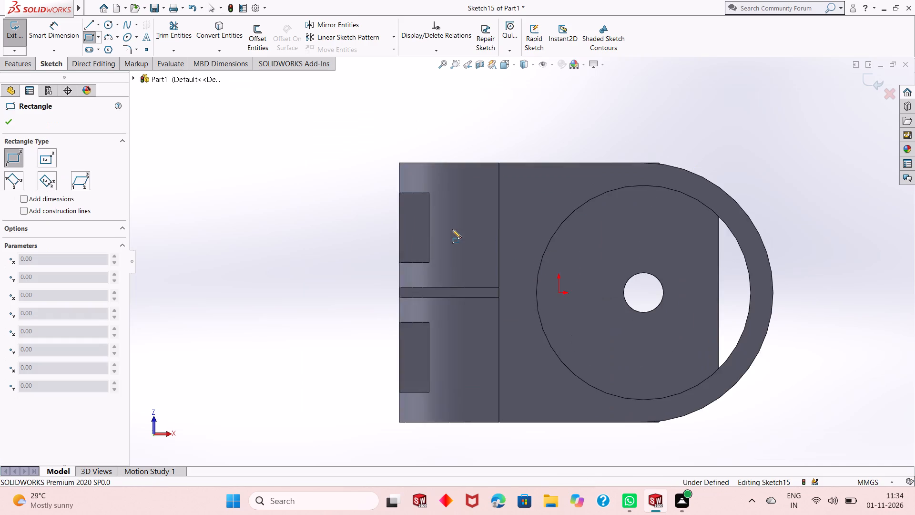
{"action": "scroll", "coordinate": [447, 219], "scroll_direction": "down", "scroll_amount": 2}
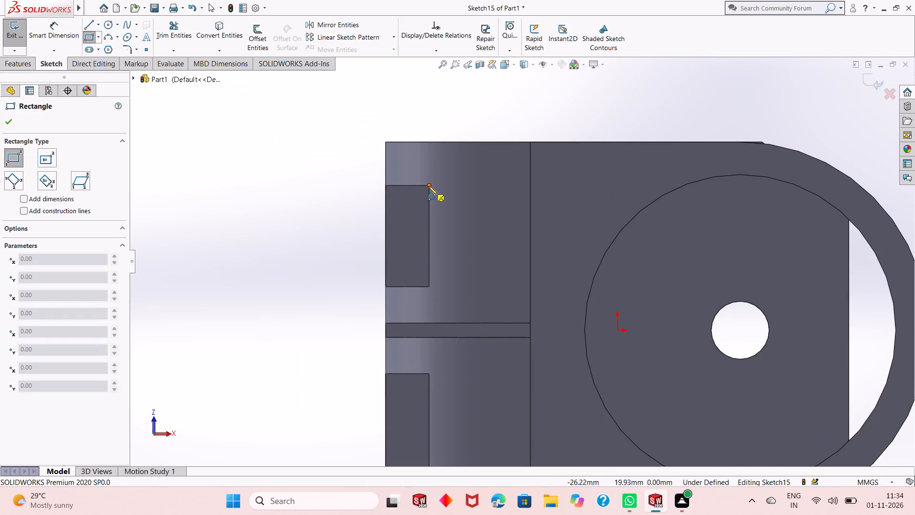
{"action": "left_click", "coordinate": [430, 186]}
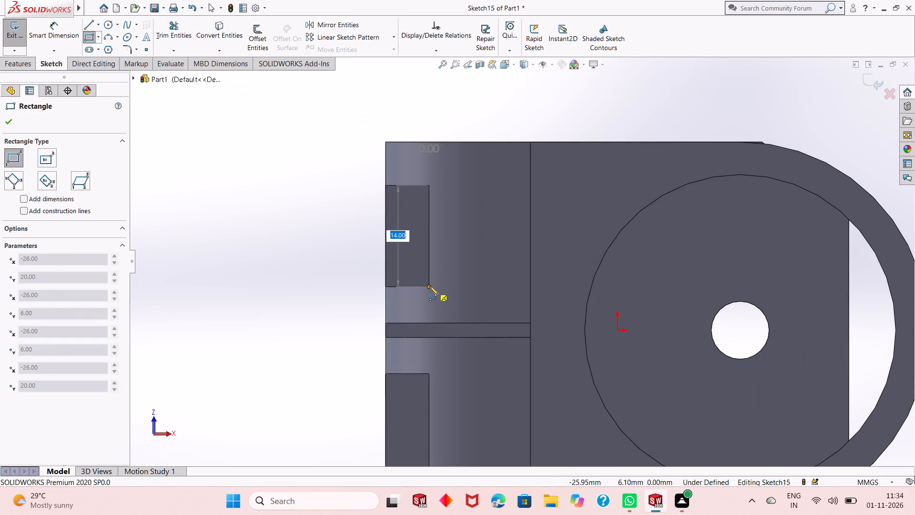
{"action": "left_click", "coordinate": [531, 288]}
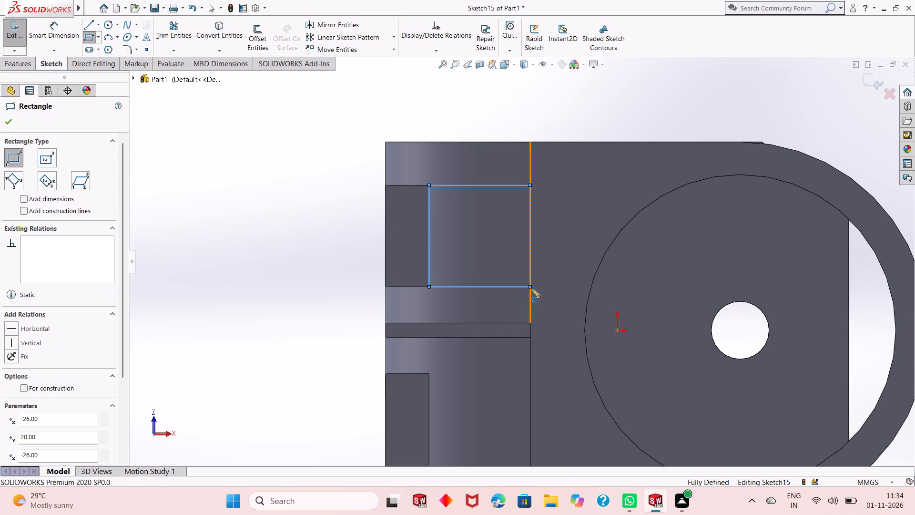
Sketch a matching 14 by 14 mm rectangle from the negative-Z lower pocket's corner to the same straight edge.
{"action": "scroll", "coordinate": [501, 237], "scroll_direction": "up", "scroll_amount": 1}
{"action": "scroll", "coordinate": [506, 356], "scroll_direction": "up", "scroll_amount": 2}
{"action": "scroll", "coordinate": [504, 377], "scroll_direction": "down", "scroll_amount": 3}
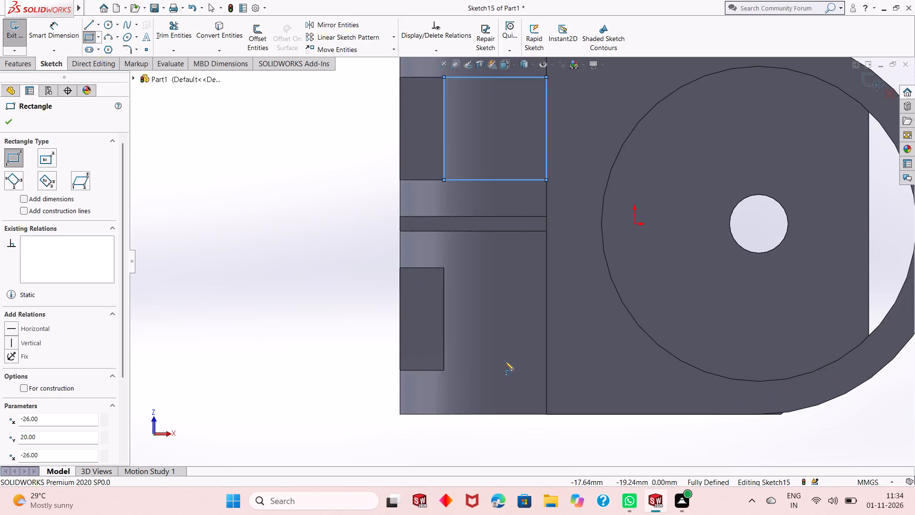
{"action": "scroll", "coordinate": [489, 304], "scroll_direction": "down", "scroll_amount": 1}
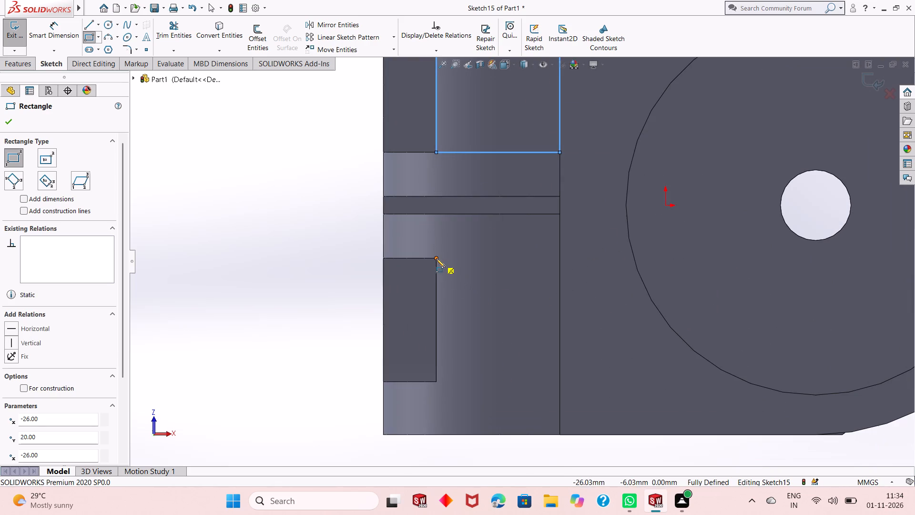
{"action": "left_click", "coordinate": [436, 258]}
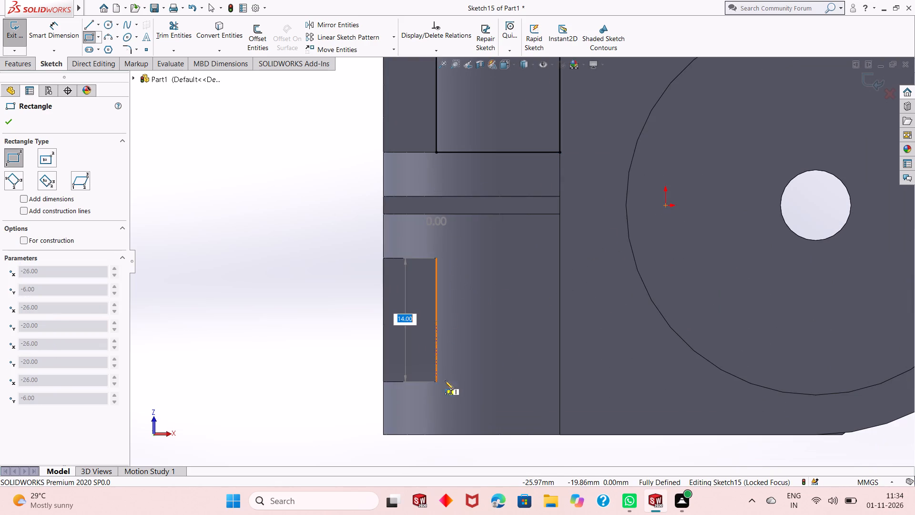
{"action": "left_click", "coordinate": [559, 382]}
{"action": "right_click", "coordinate": [232, 276]}
{"action": "left_click", "coordinate": [245, 284]}
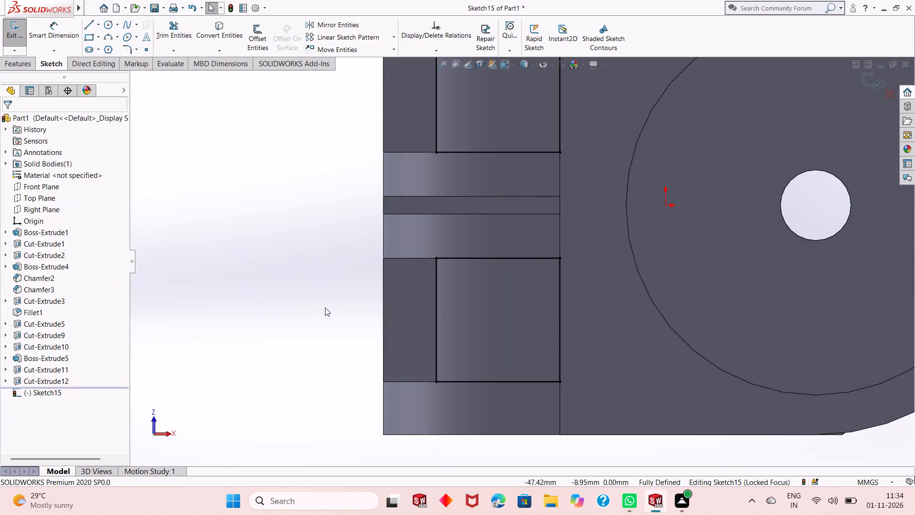
Extrude-cut both rectangles as a blind cut 6 mm deep from the sketch plane.
{"action": "scroll", "coordinate": [425, 332], "scroll_direction": "up", "scroll_amount": 2}
{"action": "left_click", "coordinate": [28, 67]}
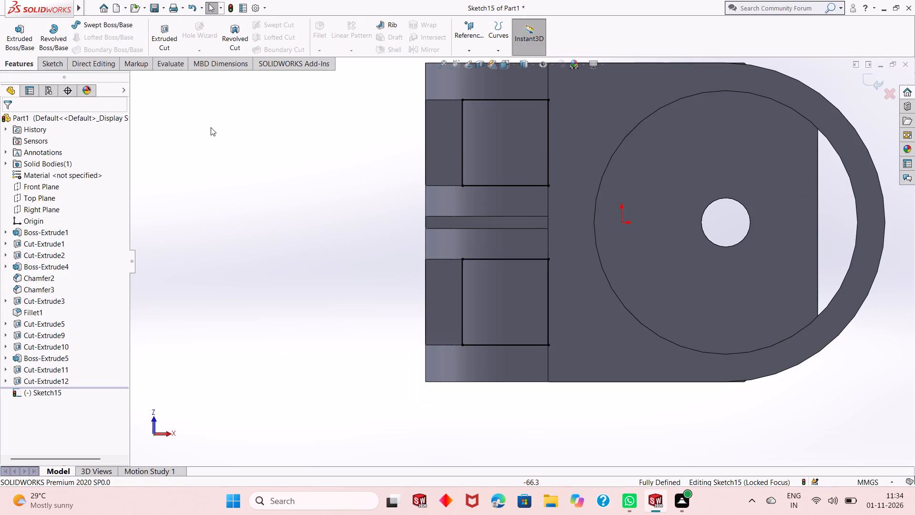
{"action": "left_click", "coordinate": [160, 35]}
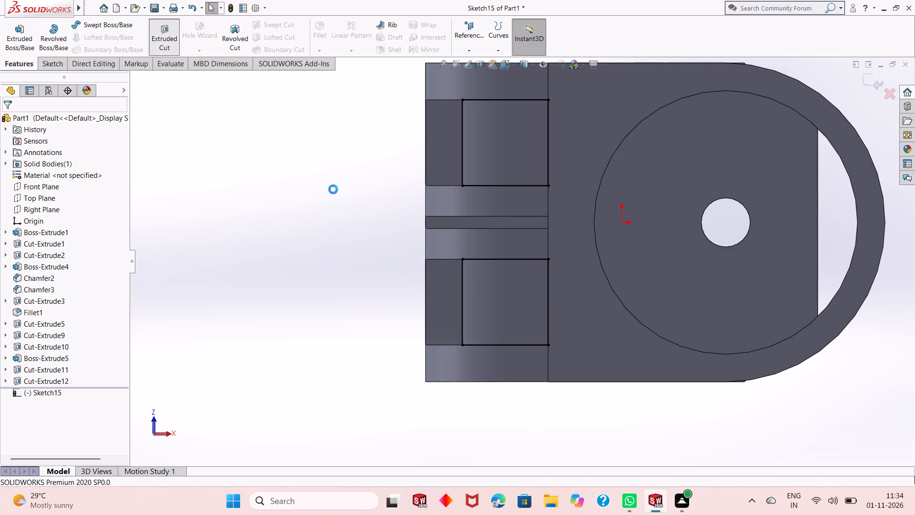
{"action": "middle_click_drag", "start_coordinate": [401, 161], "coordinate": [417, 213]}
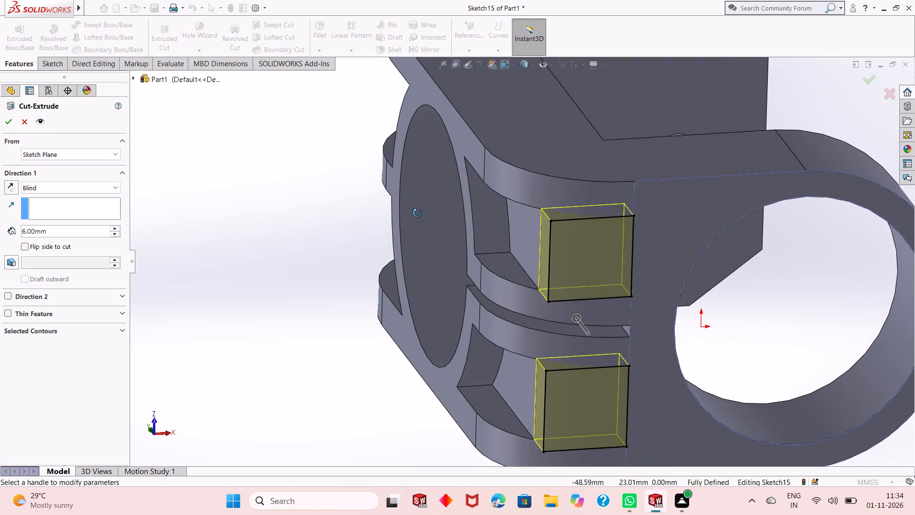
{"action": "middle_click_drag", "start_coordinate": [417, 213], "coordinate": [432, 249]}
{"action": "scroll", "coordinate": [369, 284], "scroll_direction": "up", "scroll_amount": 2}
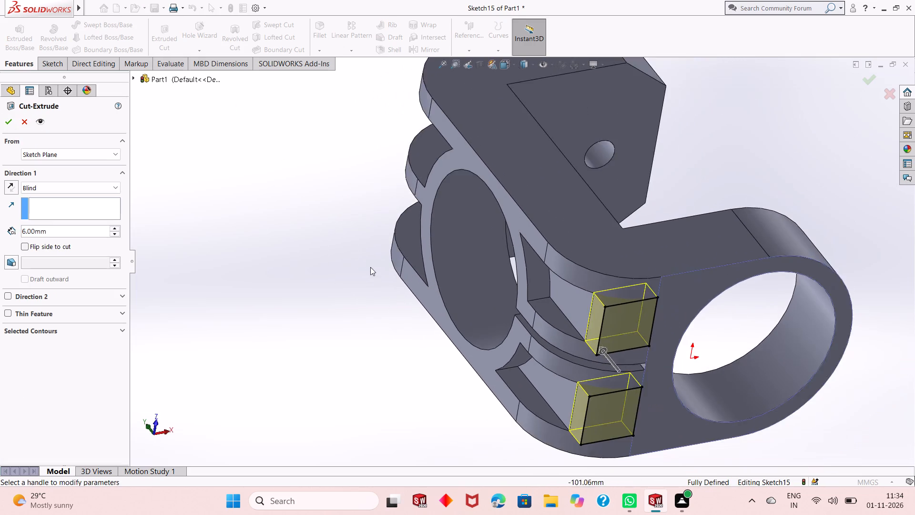
{"action": "scroll", "coordinate": [370, 267], "scroll_direction": "up", "scroll_amount": 2}
{"action": "middle_click_drag", "start_coordinate": [480, 284], "coordinate": [558, 366]}
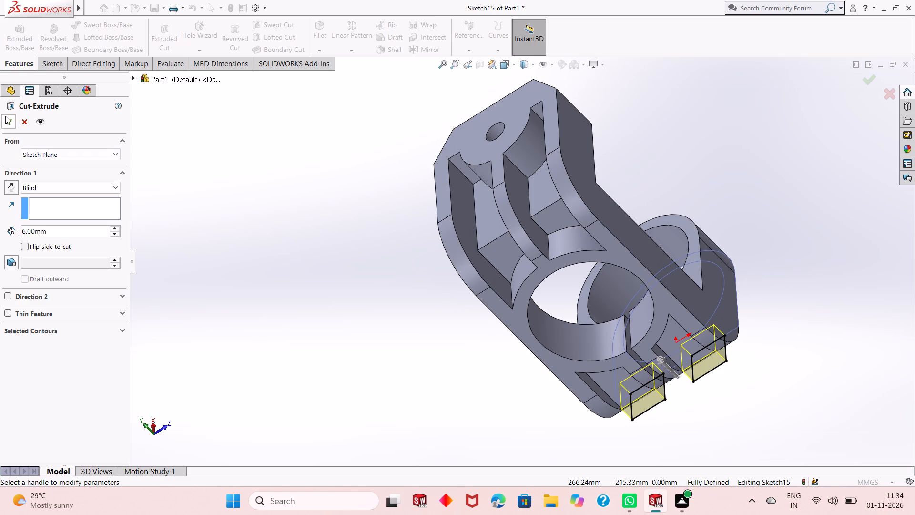
{"action": "left_click", "coordinate": [6, 116]}
{"action": "left_click", "coordinate": [351, 328]}
Examine the lower pockets and their inner corners around the bracket's rounded bottom bend.
{"action": "middle_click_drag", "start_coordinate": [488, 407], "coordinate": [474, 341]}
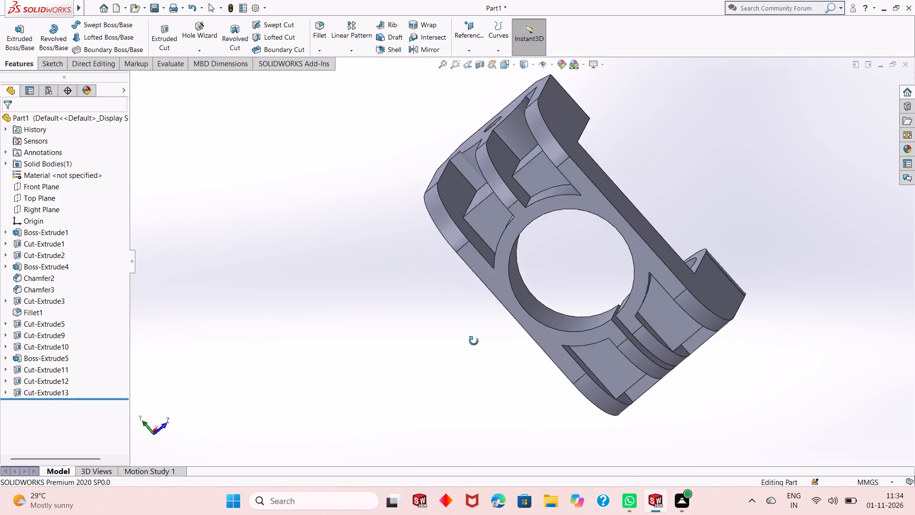
{"action": "middle_click_drag", "start_coordinate": [474, 341], "coordinate": [437, 399]}
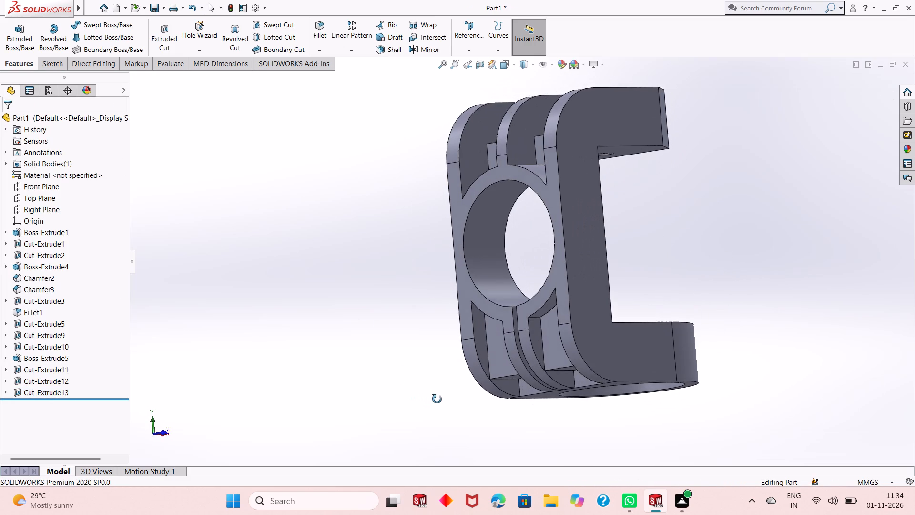
{"action": "middle_click_drag", "start_coordinate": [437, 399], "coordinate": [433, 422]}
{"action": "scroll", "coordinate": [487, 376], "scroll_direction": "down", "scroll_amount": 3}
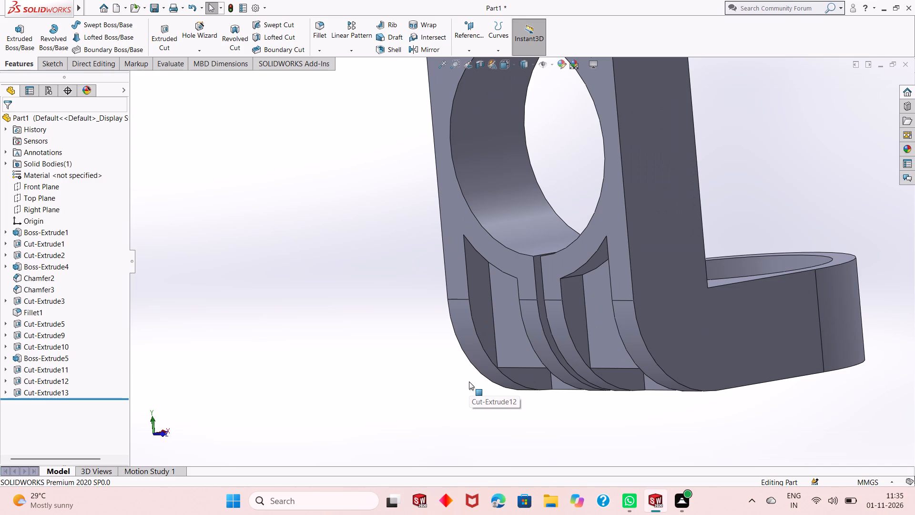
{"action": "scroll", "coordinate": [533, 367], "scroll_direction": "up", "scroll_amount": 1}
{"action": "middle_click_drag", "start_coordinate": [527, 416], "coordinate": [534, 367]}
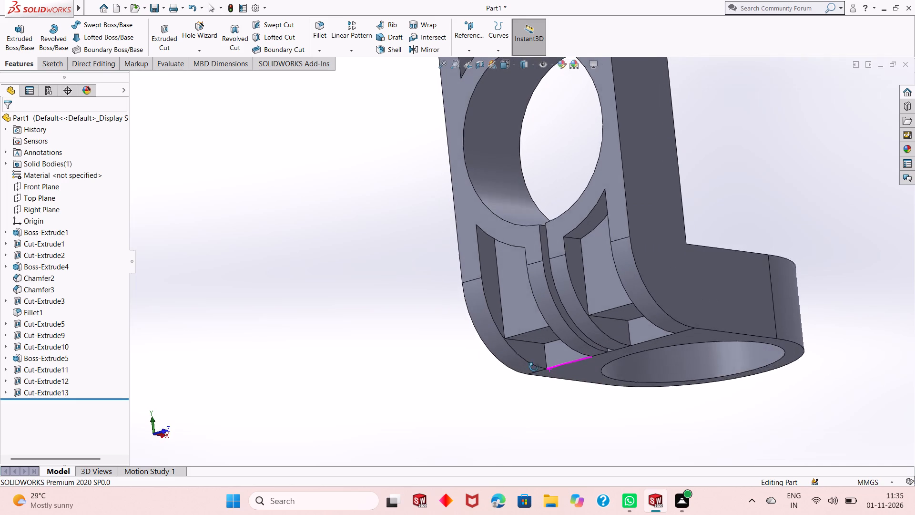
{"action": "middle_click_drag", "start_coordinate": [534, 367], "coordinate": [541, 387]}
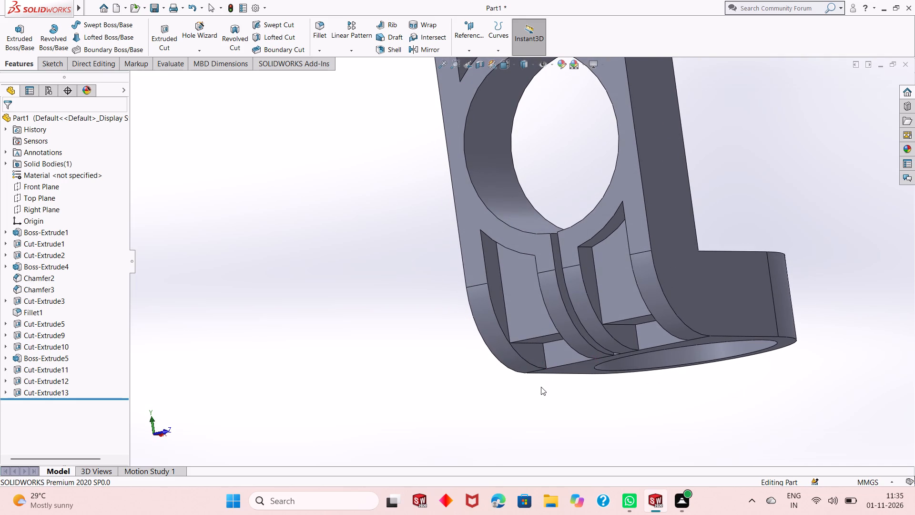
{"action": "middle_click_drag", "start_coordinate": [548, 376], "coordinate": [530, 409]}
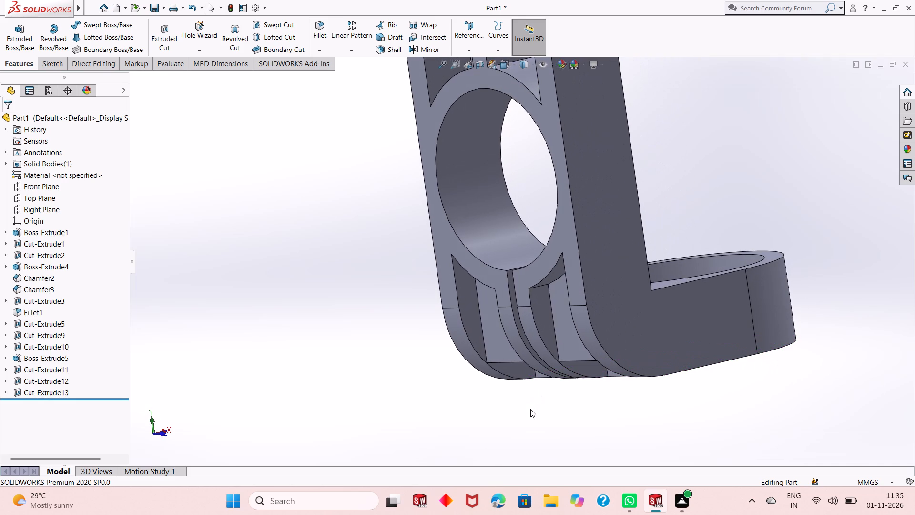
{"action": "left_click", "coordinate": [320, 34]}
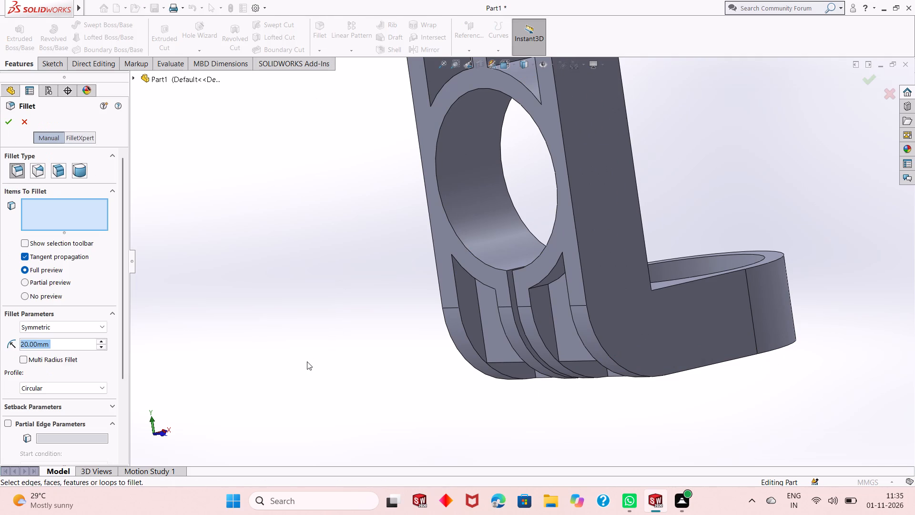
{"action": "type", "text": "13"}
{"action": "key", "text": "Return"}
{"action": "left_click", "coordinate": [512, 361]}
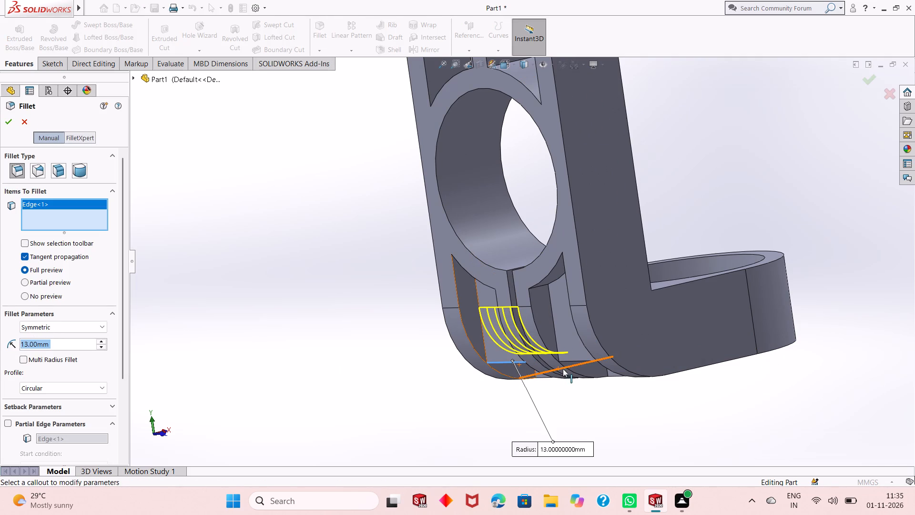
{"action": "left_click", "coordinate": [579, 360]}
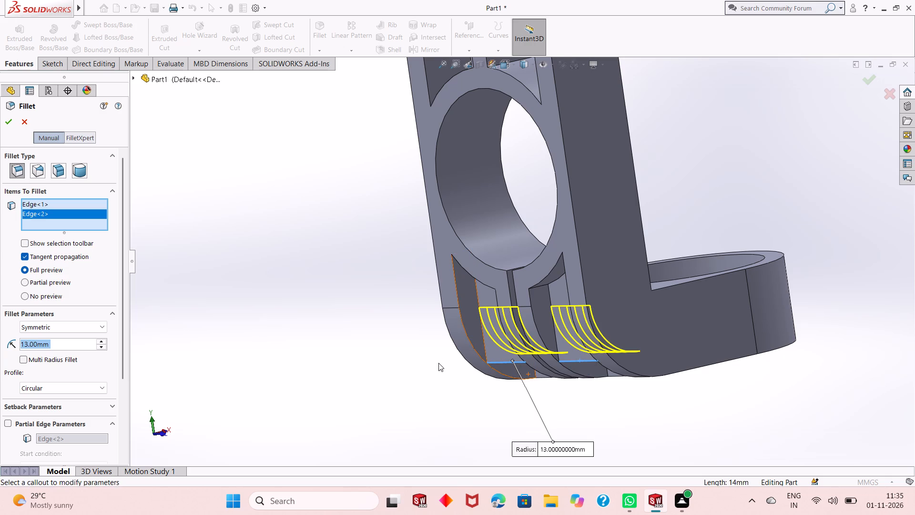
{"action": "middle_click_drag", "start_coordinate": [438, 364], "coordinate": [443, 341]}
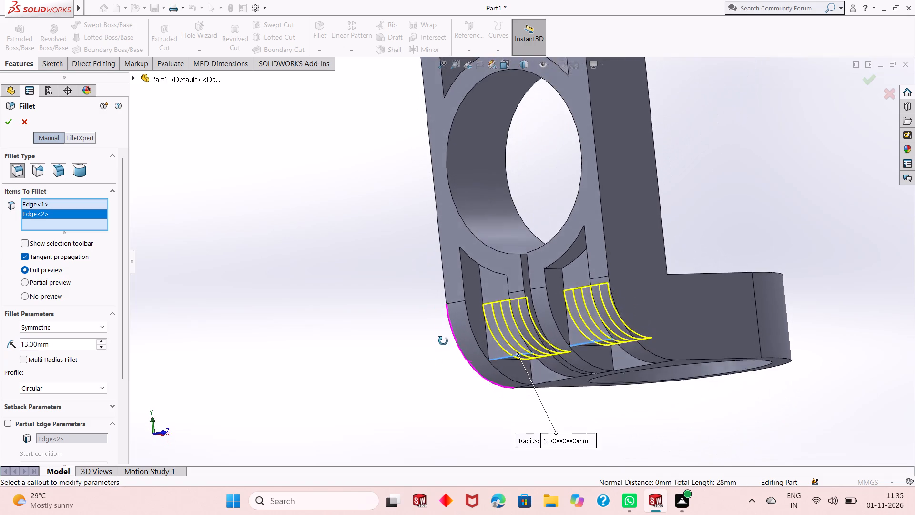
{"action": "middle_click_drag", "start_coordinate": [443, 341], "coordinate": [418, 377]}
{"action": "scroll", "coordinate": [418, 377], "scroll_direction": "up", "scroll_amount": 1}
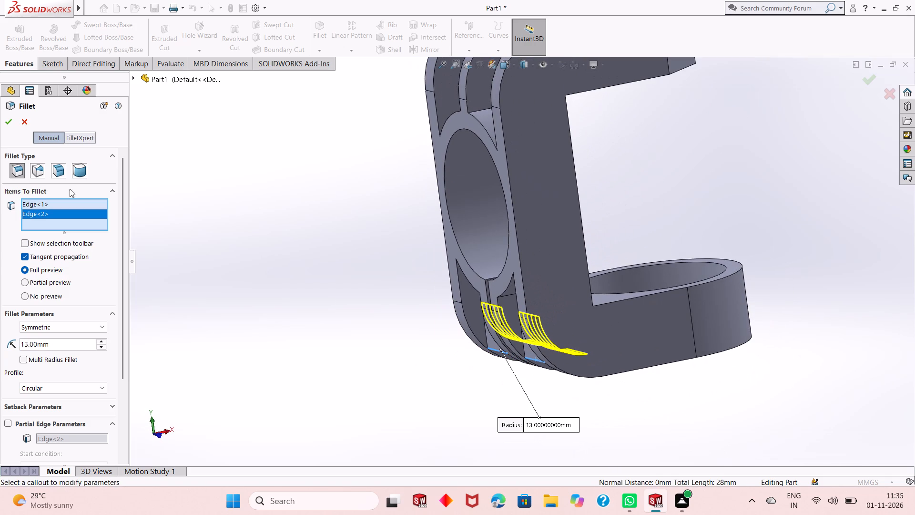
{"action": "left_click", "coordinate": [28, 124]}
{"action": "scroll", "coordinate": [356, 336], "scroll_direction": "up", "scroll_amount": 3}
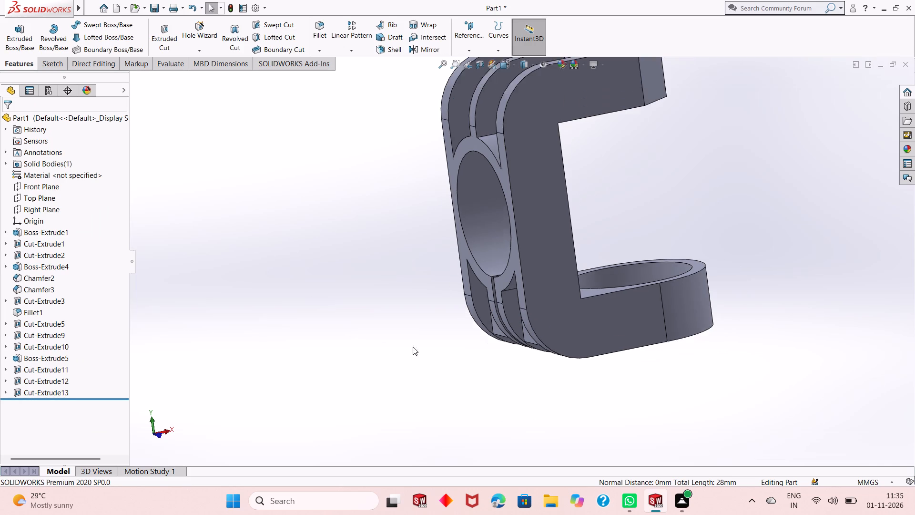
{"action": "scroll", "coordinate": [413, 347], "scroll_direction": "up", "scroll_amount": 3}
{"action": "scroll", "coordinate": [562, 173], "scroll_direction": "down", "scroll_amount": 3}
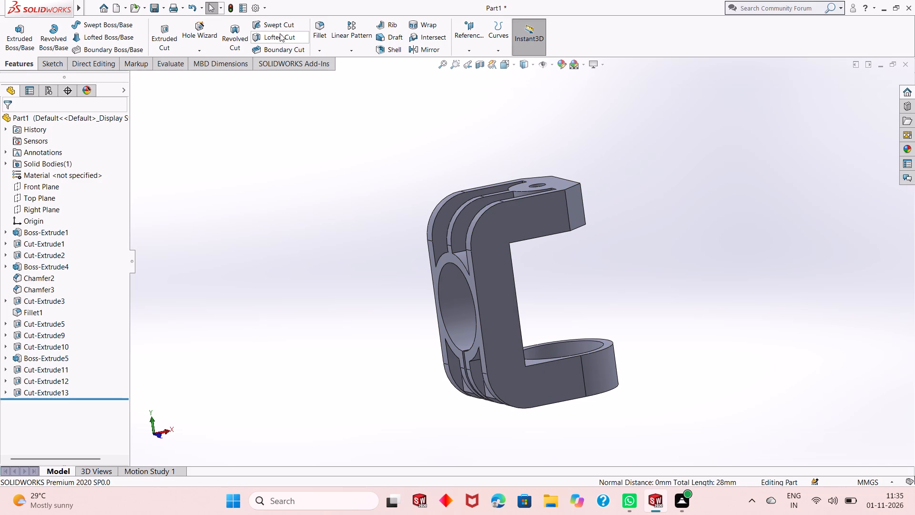
Fillet the inner corner edges of both lower pockets at the bottom bend with a 13 mm radius.
{"action": "left_click", "coordinate": [321, 30]}
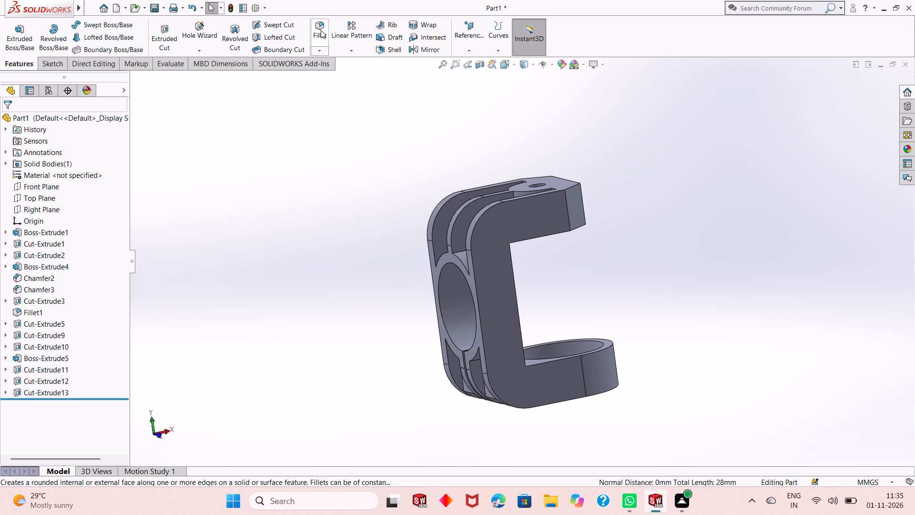
{"action": "scroll", "coordinate": [418, 442], "scroll_direction": "down", "scroll_amount": 2}
{"action": "middle_click_drag", "start_coordinate": [538, 436], "coordinate": [539, 434]}
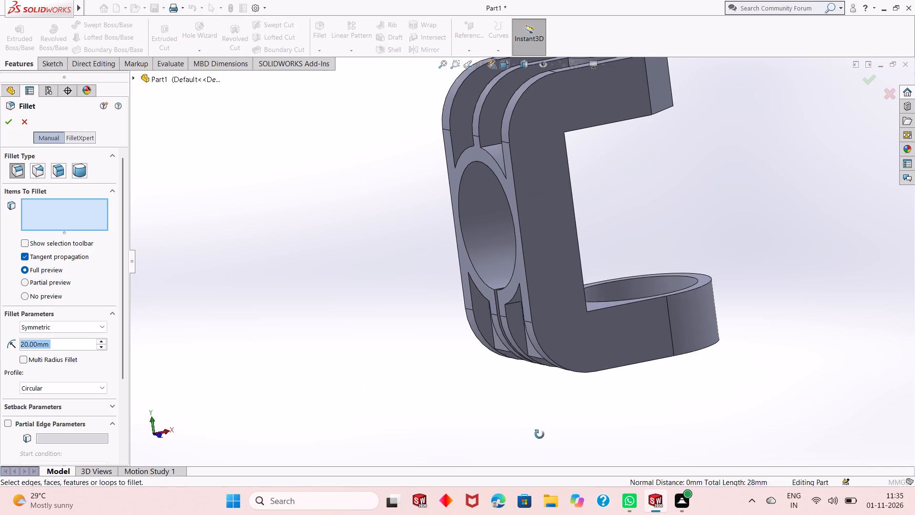
{"action": "middle_click_drag", "start_coordinate": [539, 434], "coordinate": [551, 402]}
{"action": "left_click", "coordinate": [43, 342]}
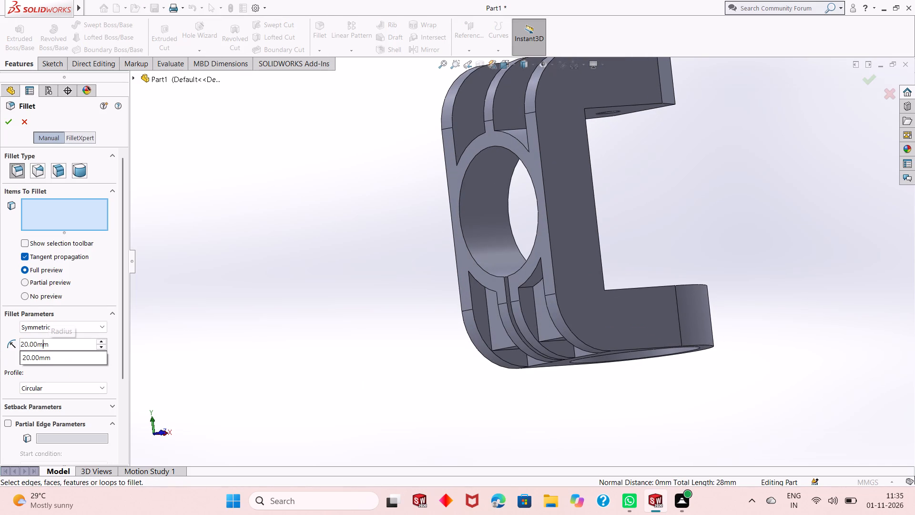
{"action": "double_click", "coordinate": [43, 342]}
{"action": "type", "text": "13"}
{"action": "key", "text": "Return"}
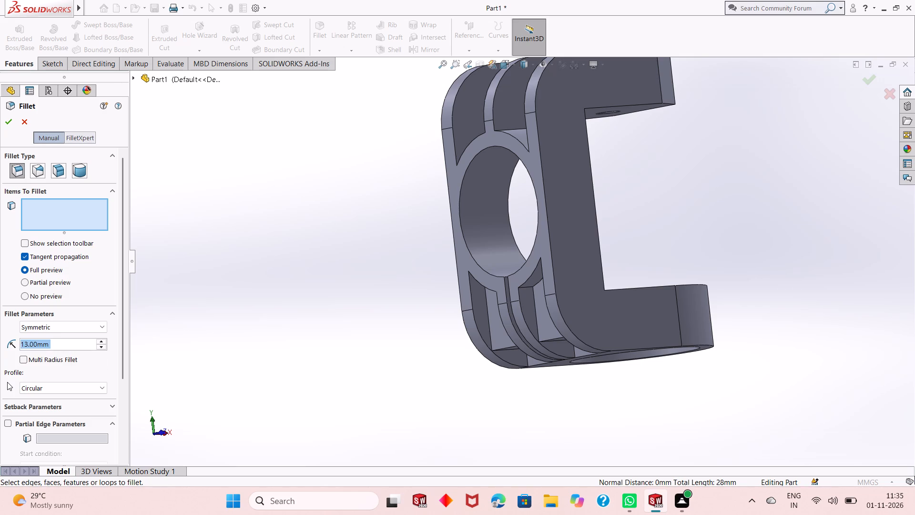
{"action": "scroll", "coordinate": [549, 383], "scroll_direction": "down", "scroll_amount": 4}
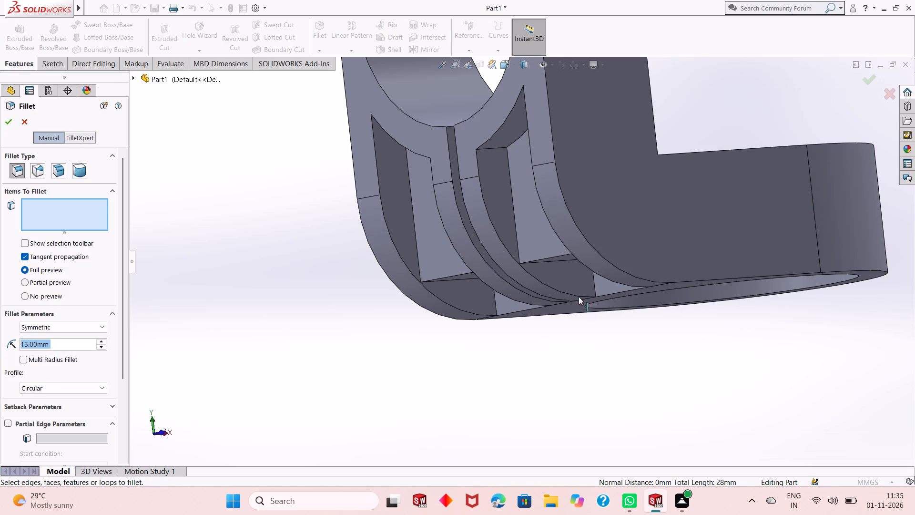
{"action": "middle_click_drag", "start_coordinate": [569, 282], "coordinate": [569, 225]}
{"action": "scroll", "coordinate": [563, 210], "scroll_direction": "down", "scroll_amount": 2}
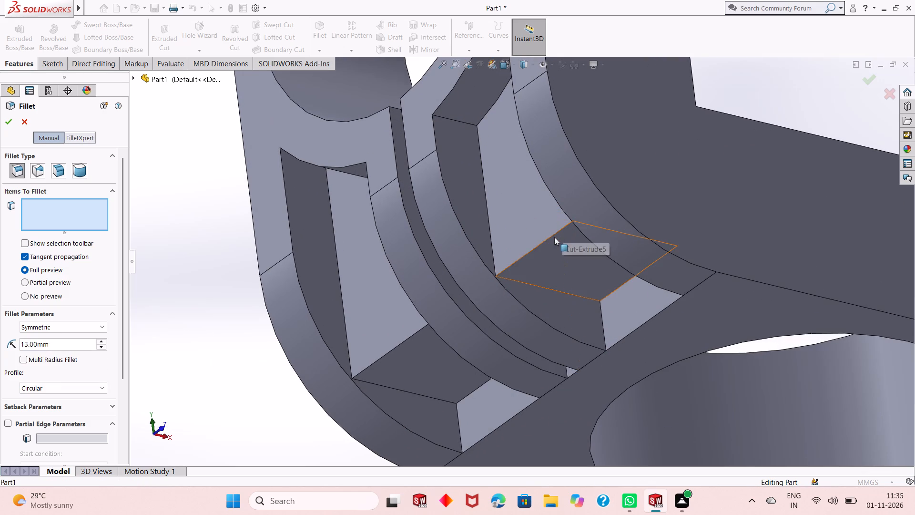
{"action": "left_click", "coordinate": [549, 239]}
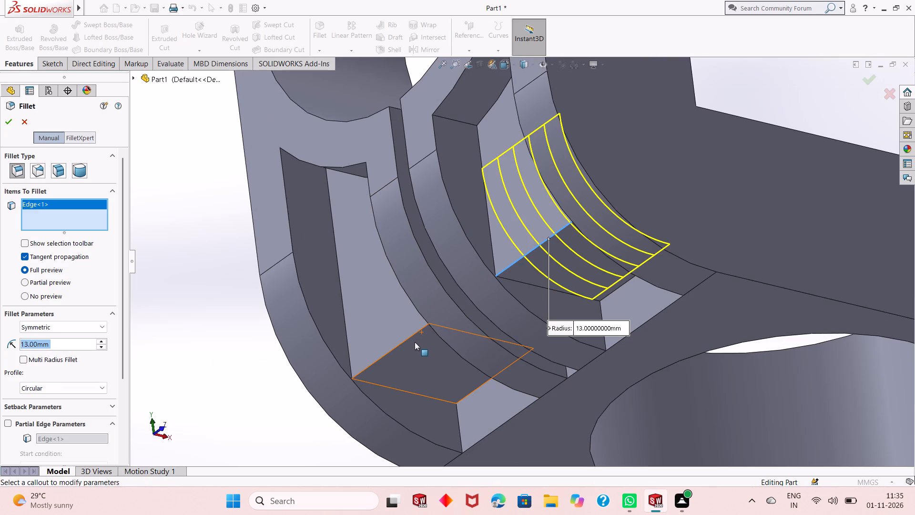
{"action": "left_click", "coordinate": [403, 342]}
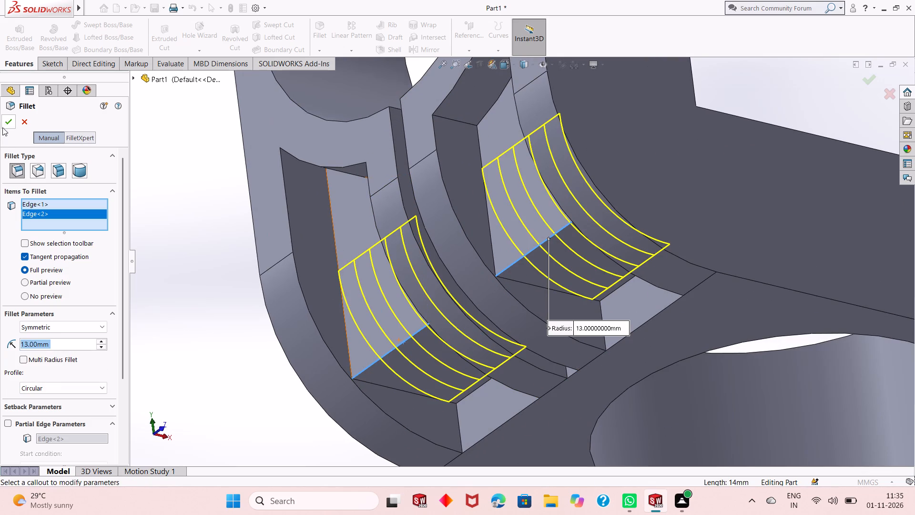
{"action": "left_click", "coordinate": [10, 121]}
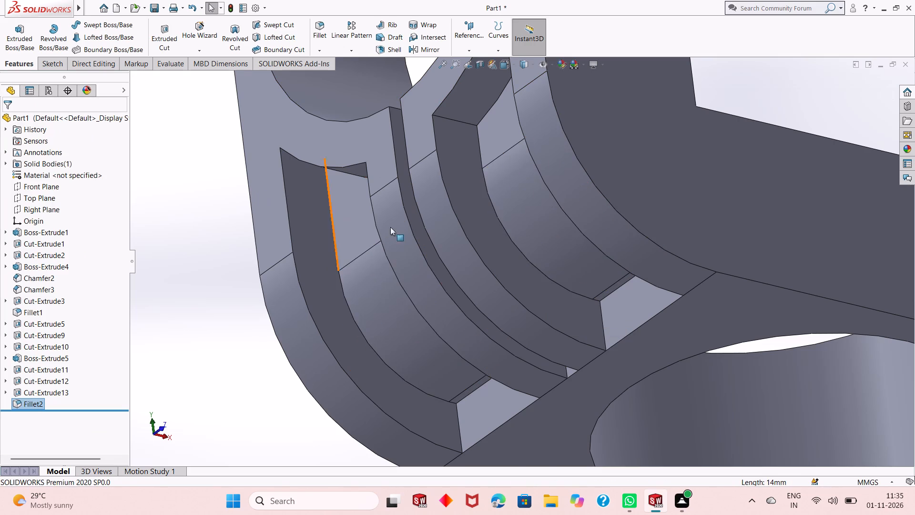
Examine the filleted lower pockets and the overall bracket from the rear, underside, front and top.
{"action": "scroll", "coordinate": [461, 249], "scroll_direction": "up", "scroll_amount": 4}
{"action": "middle_click_drag", "start_coordinate": [493, 217], "coordinate": [498, 292]}
{"action": "scroll", "coordinate": [498, 292], "scroll_direction": "up", "scroll_amount": 4}
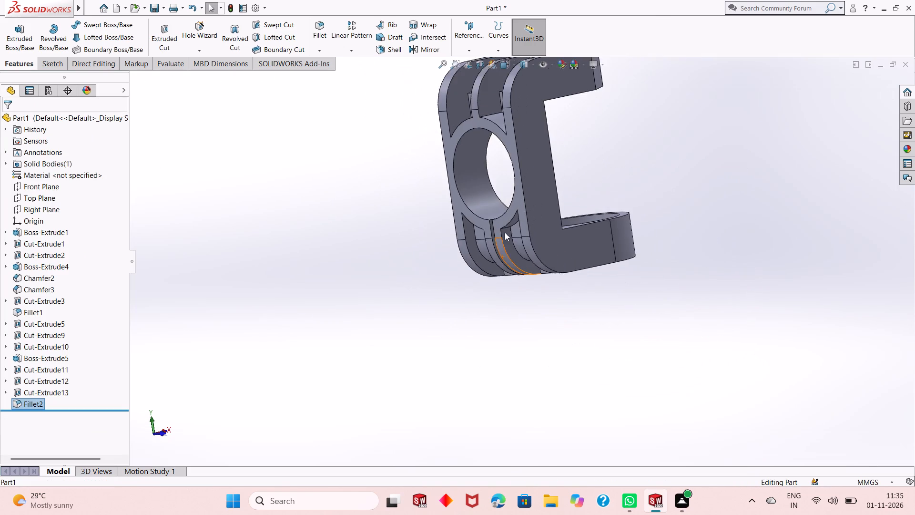
{"action": "scroll", "coordinate": [498, 151], "scroll_direction": "down", "scroll_amount": 4}
{"action": "scroll", "coordinate": [525, 324], "scroll_direction": "up", "scroll_amount": 3}
{"action": "middle_click_drag", "start_coordinate": [528, 313], "coordinate": [538, 332]}
{"action": "left_click", "coordinate": [388, 343]}
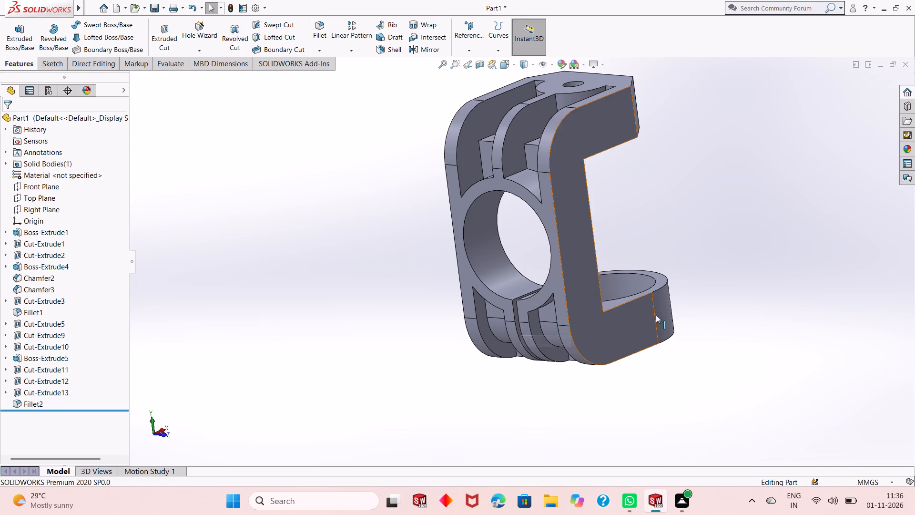
{"action": "middle_click_drag", "start_coordinate": [604, 334], "coordinate": [616, 274]}
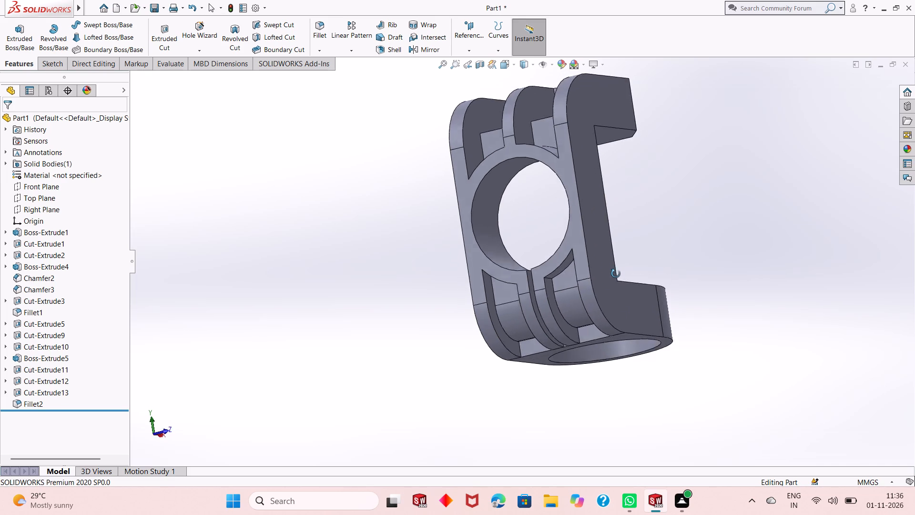
{"action": "middle_click_drag", "start_coordinate": [616, 274], "coordinate": [499, 337]}
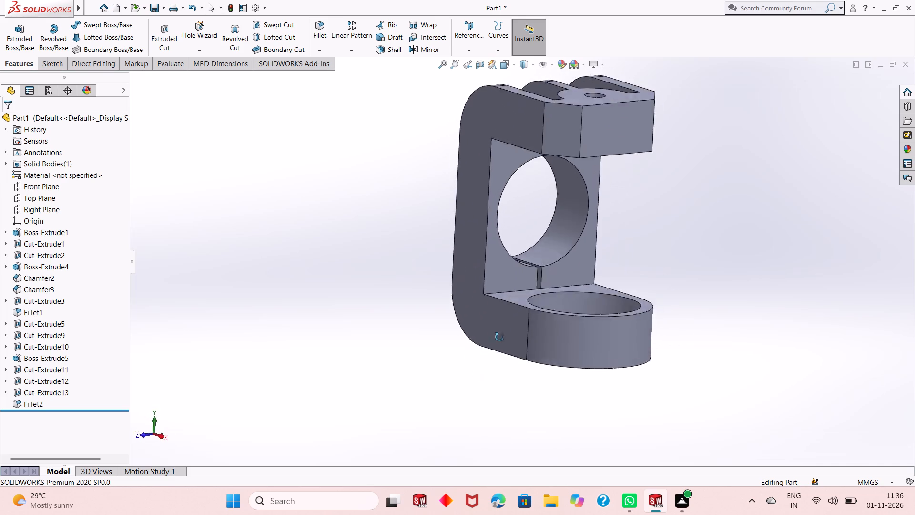
{"action": "middle_click_drag", "start_coordinate": [499, 337], "coordinate": [628, 363]}
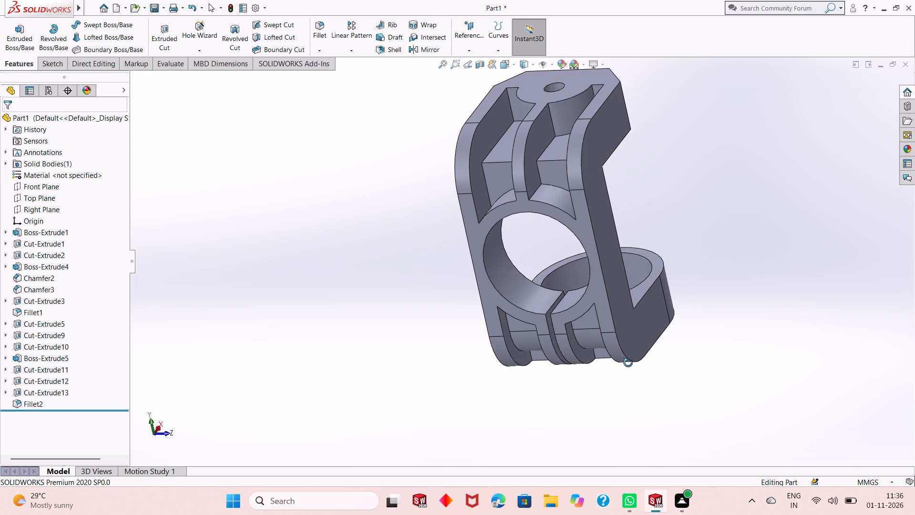
{"action": "middle_click_drag", "start_coordinate": [628, 363], "coordinate": [628, 373]}
{"action": "scroll", "coordinate": [609, 355], "scroll_direction": "up", "scroll_amount": 3}
{"action": "middle_click_drag", "start_coordinate": [613, 340], "coordinate": [582, 333]}
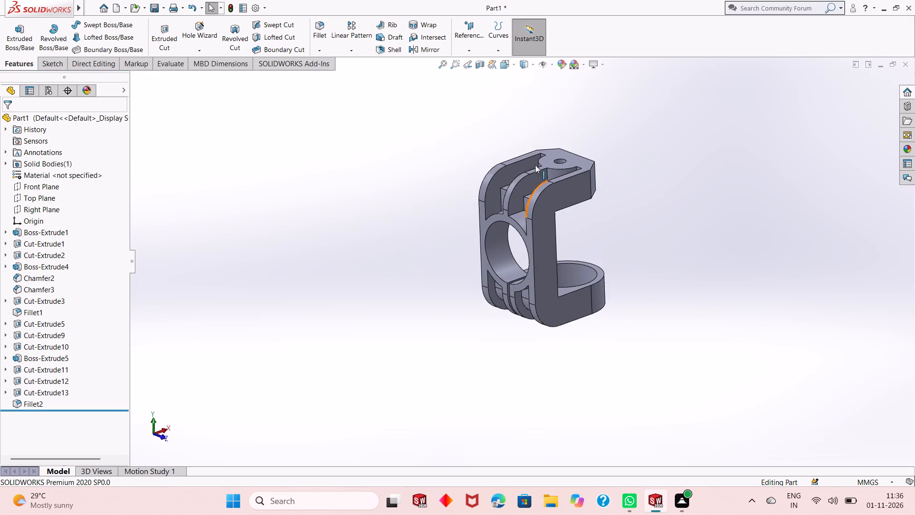
{"action": "scroll", "coordinate": [531, 156], "scroll_direction": "down", "scroll_amount": 2}
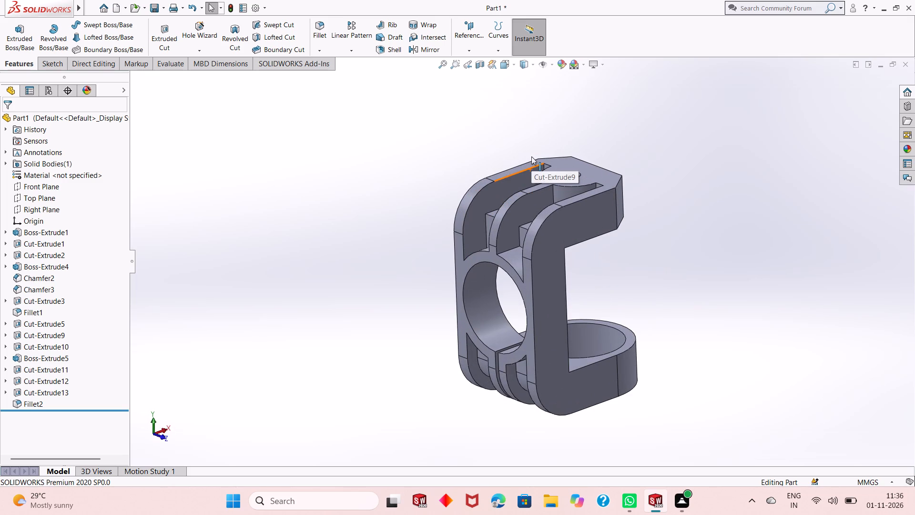
Start a sketch on the bracket's positive-Z C-shaped side face, viewed face-on at the lower bend.
{"action": "left_click", "coordinate": [559, 387]}
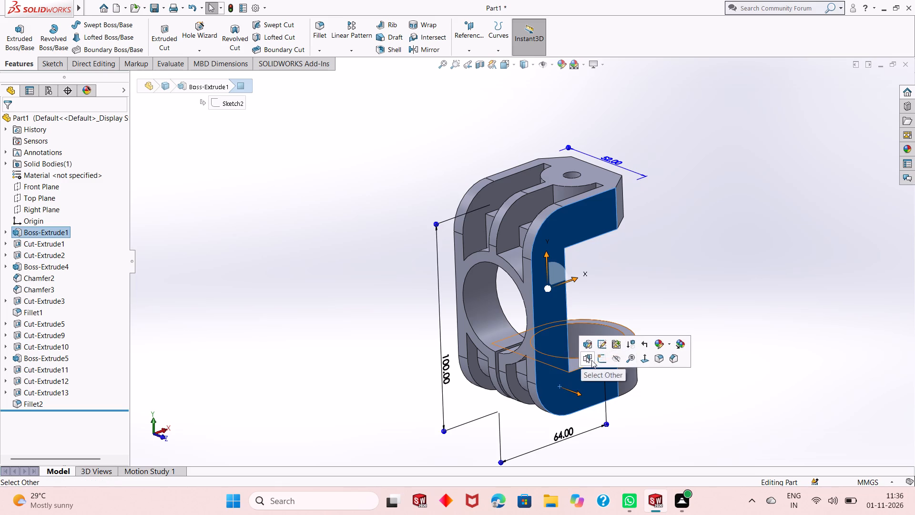
{"action": "left_click", "coordinate": [602, 359]}
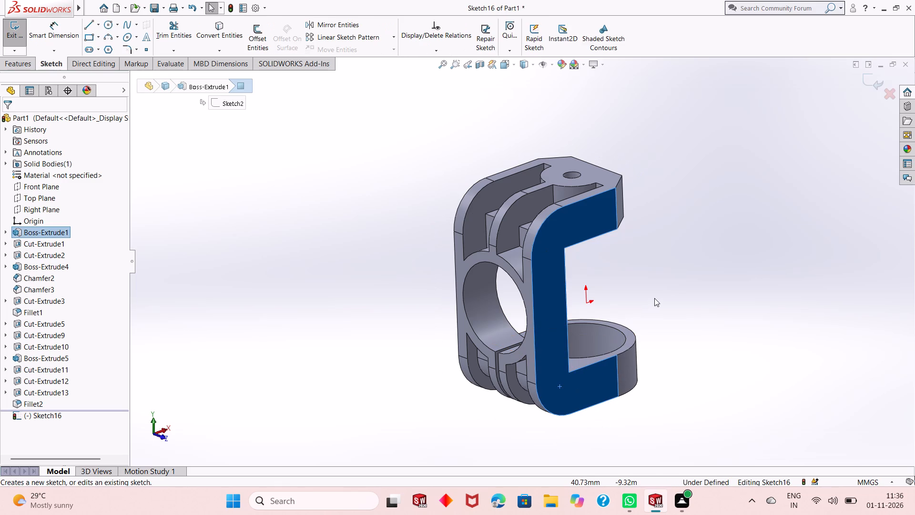
{"action": "key", "text": "ctrl+8"}
{"action": "left_click", "coordinate": [654, 298]}
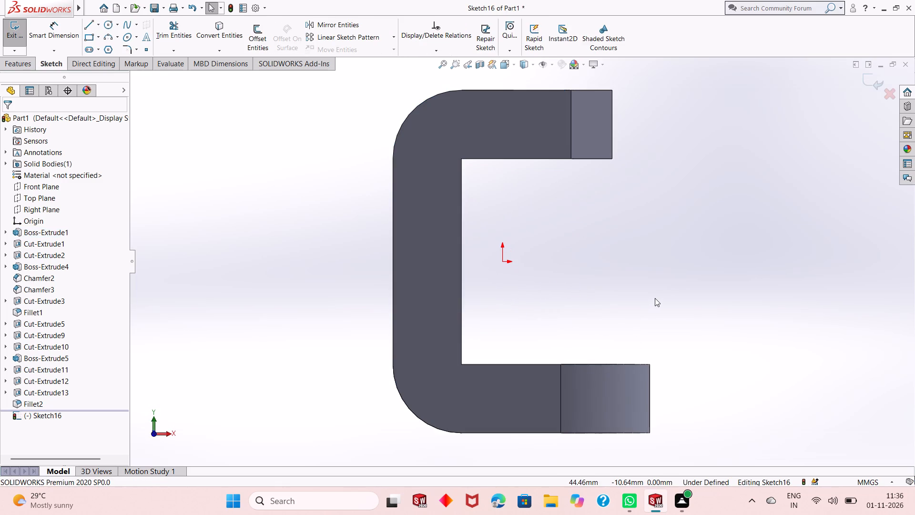
{"action": "scroll", "coordinate": [408, 421], "scroll_direction": "up", "scroll_amount": 2}
{"action": "scroll", "coordinate": [459, 355], "scroll_direction": "down", "scroll_amount": 2}
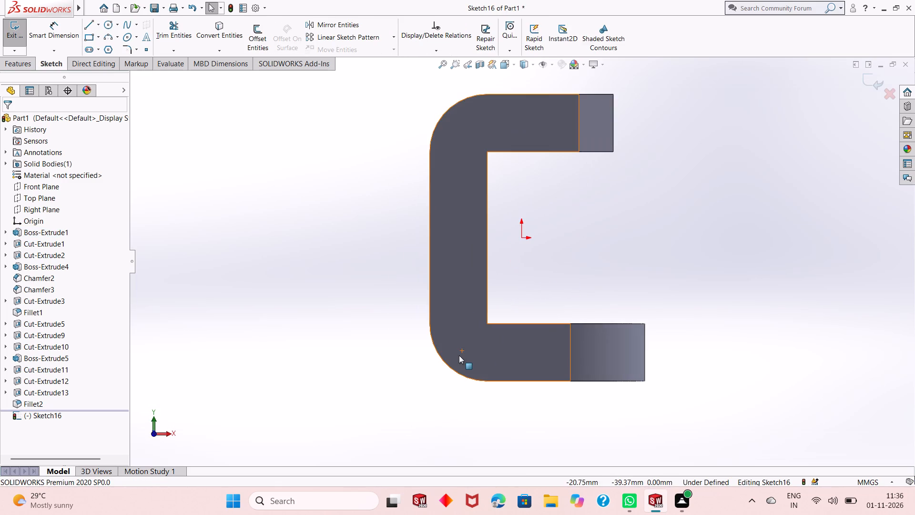
{"action": "scroll", "coordinate": [471, 304], "scroll_direction": "down", "scroll_amount": 1}
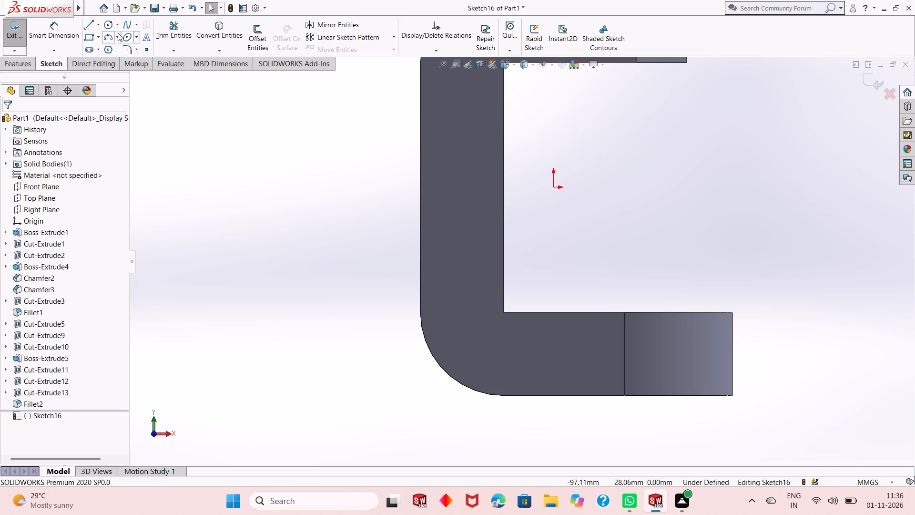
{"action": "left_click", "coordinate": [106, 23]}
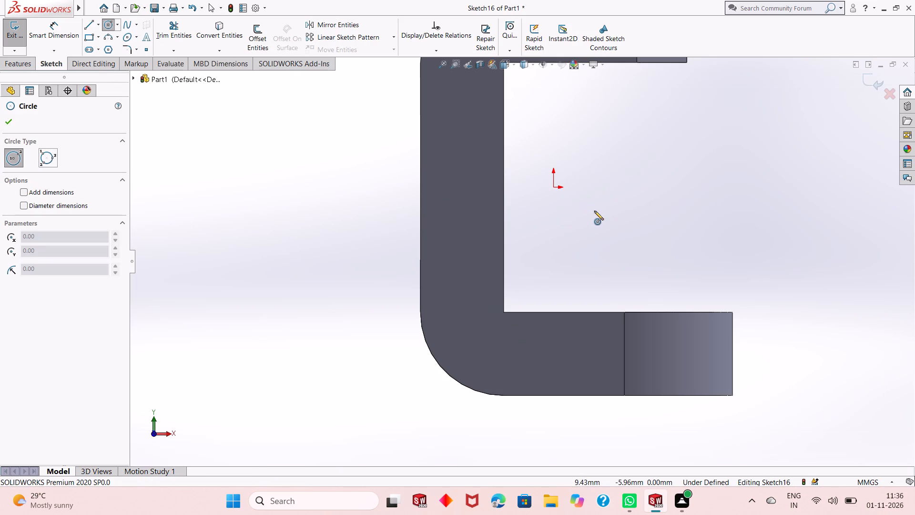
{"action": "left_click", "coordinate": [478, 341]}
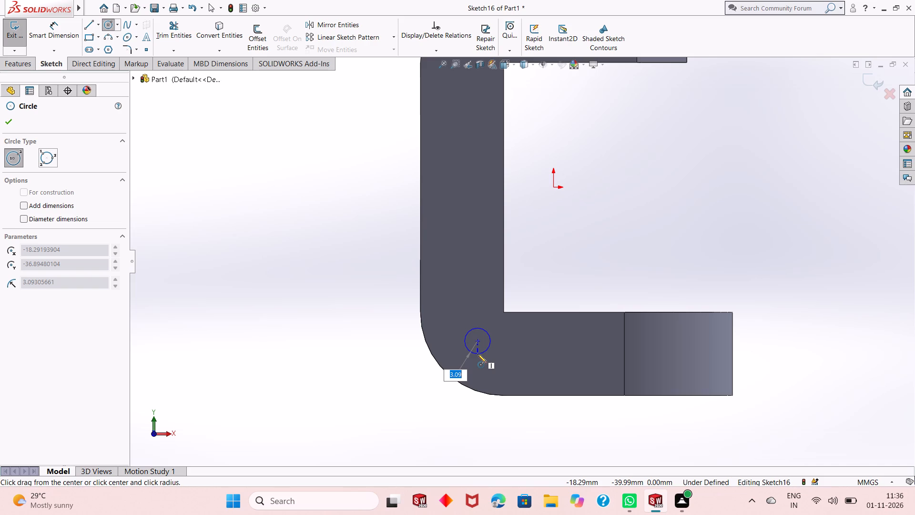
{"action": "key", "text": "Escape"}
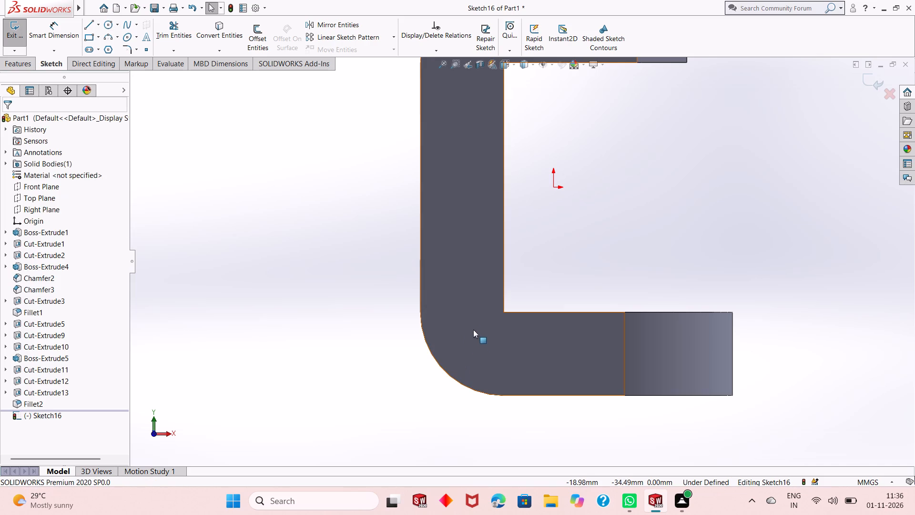
Sketch a circle inside the lower bend, near the inner corner, and dimension its diameter to 8 mm.
{"action": "left_click", "coordinate": [111, 26]}
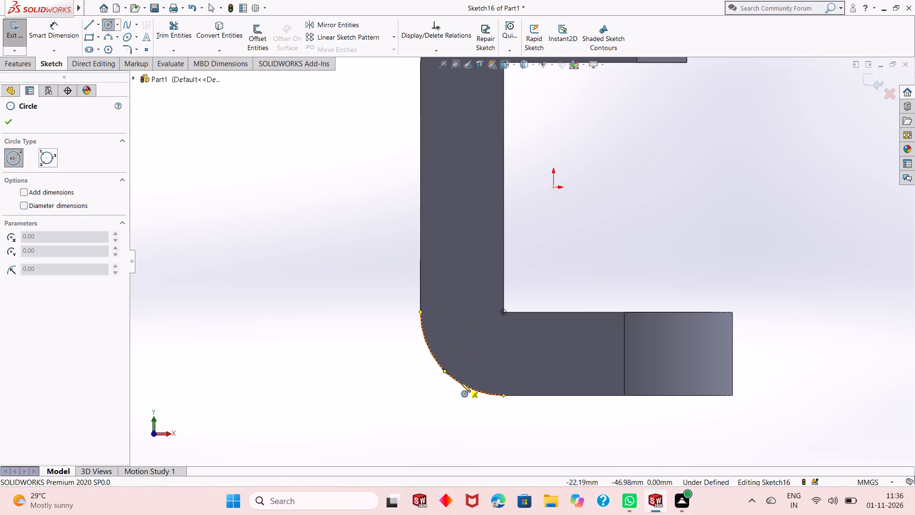
{"action": "left_click", "coordinate": [477, 339]}
{"action": "left_click", "coordinate": [474, 312]}
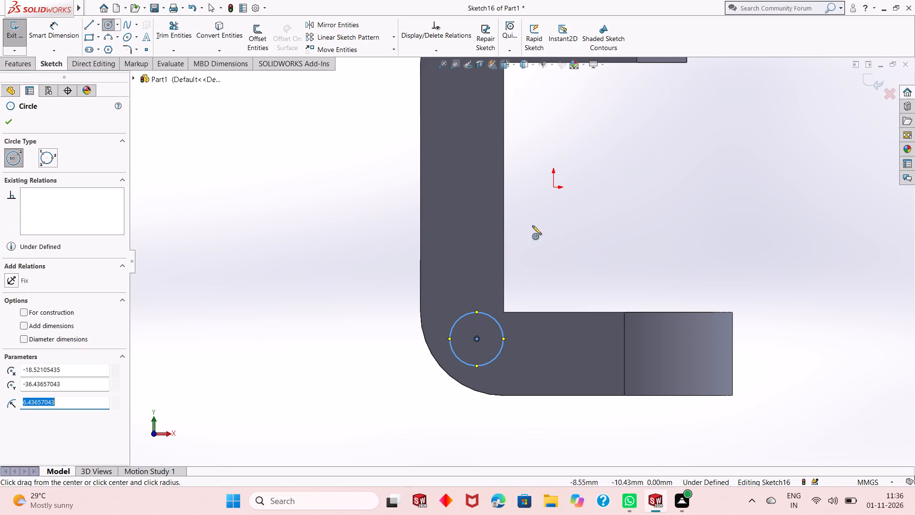
{"action": "right_click", "coordinate": [614, 139]}
{"action": "left_click", "coordinate": [643, 144]}
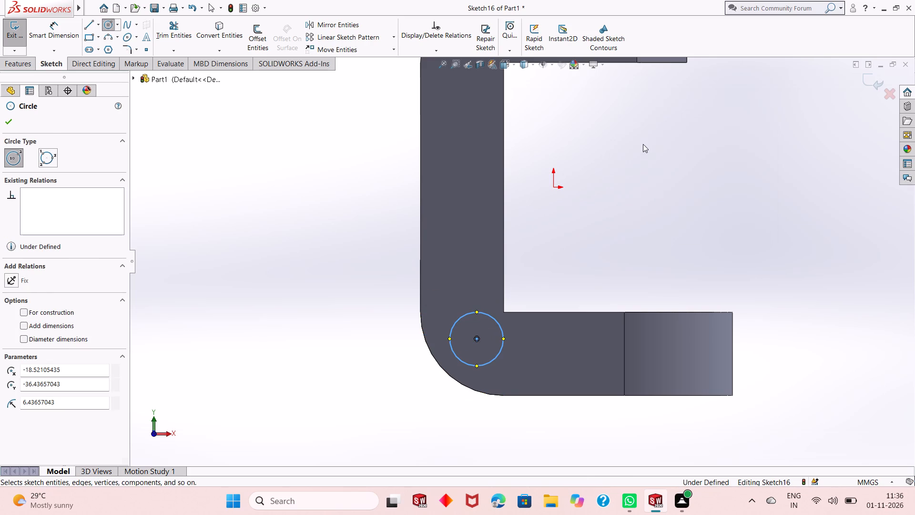
{"action": "left_click", "coordinate": [52, 29]}
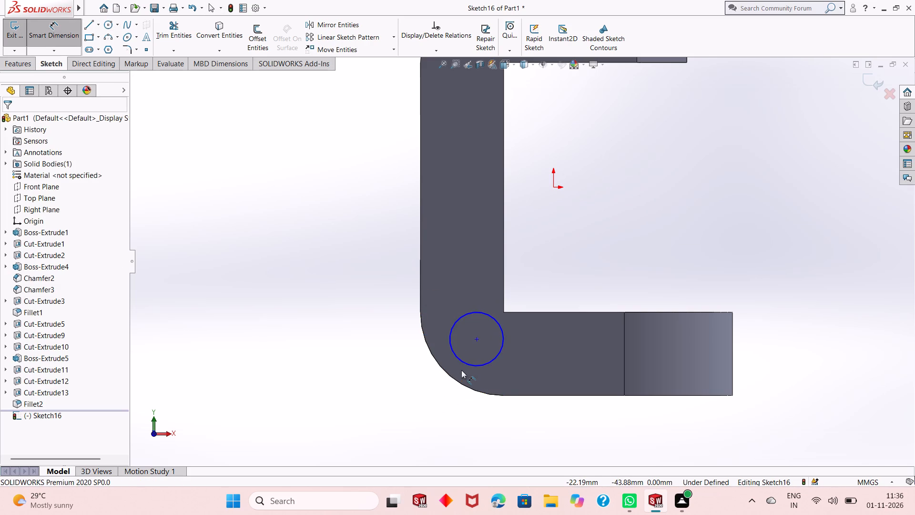
{"action": "left_click", "coordinate": [469, 363]}
{"action": "left_click", "coordinate": [396, 414]}
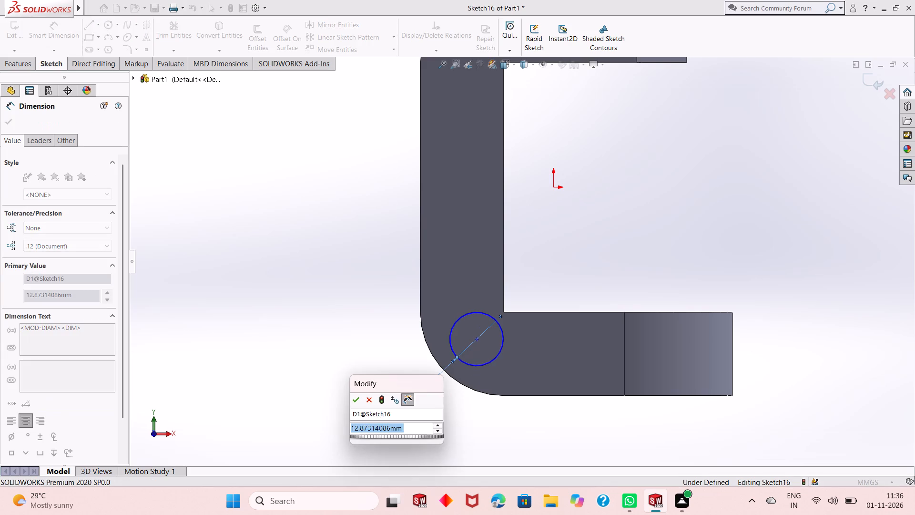
{"action": "key", "text": "8"}
{"action": "key", "text": "Return"}
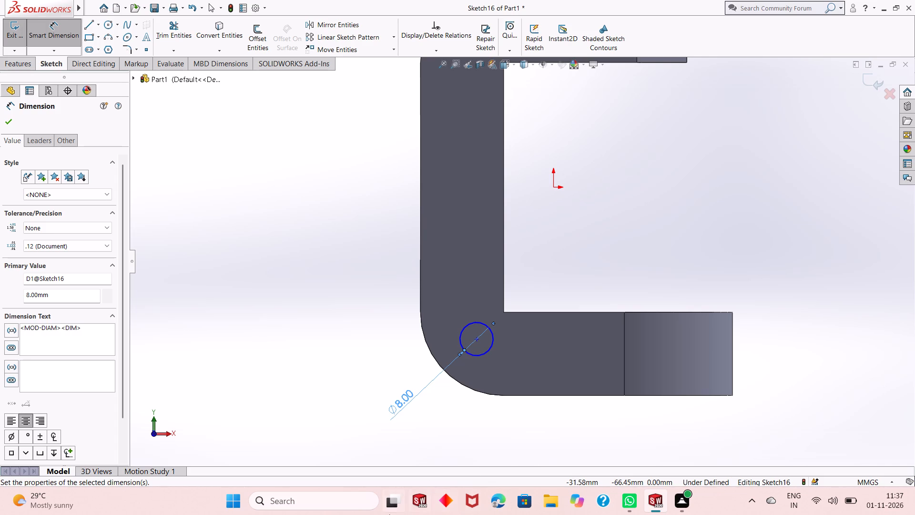
Dimension the circle's centre 6 mm horizontally from the bracket's vertical inner edge.
{"action": "left_click", "coordinate": [477, 340]}
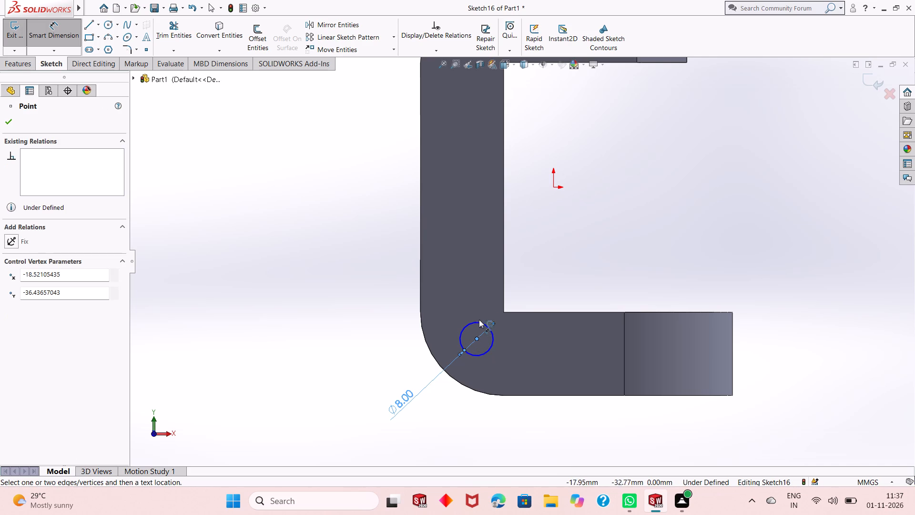
{"action": "left_click", "coordinate": [504, 284]}
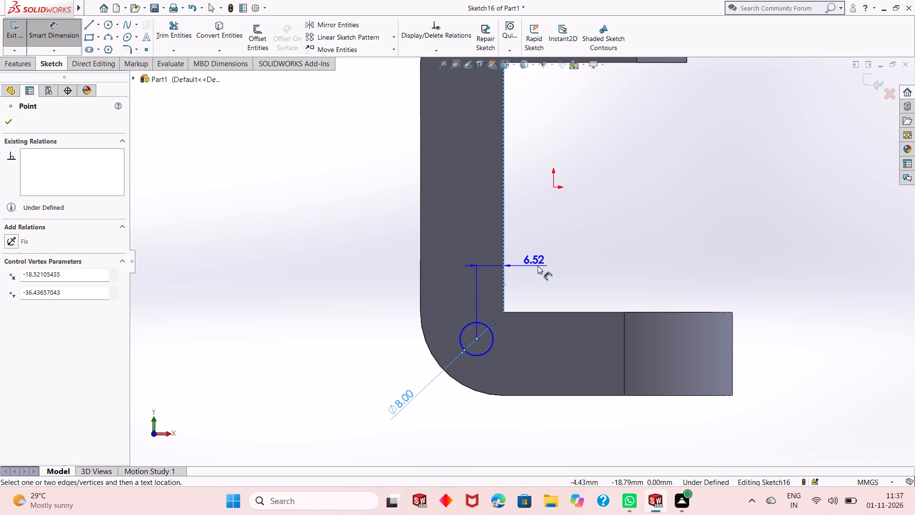
{"action": "left_click", "coordinate": [561, 257]}
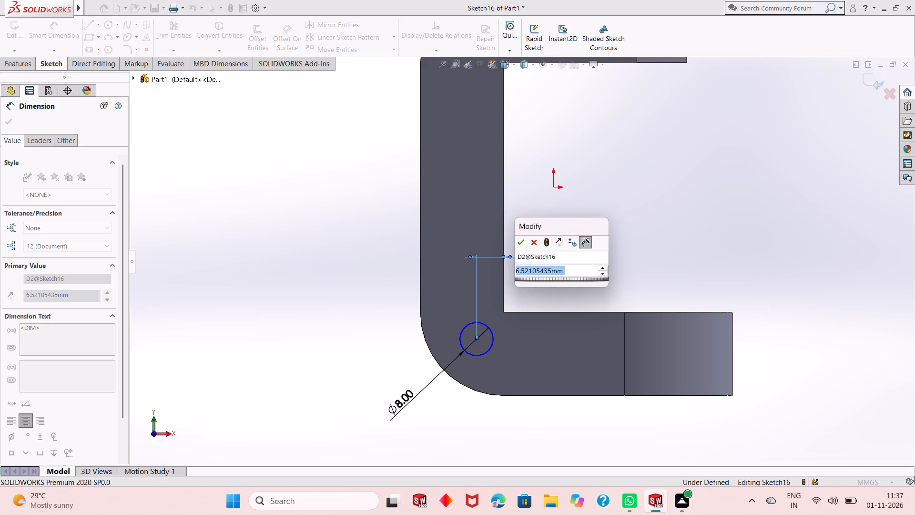
{"action": "key", "text": "6"}
{"action": "key", "text": "Return"}
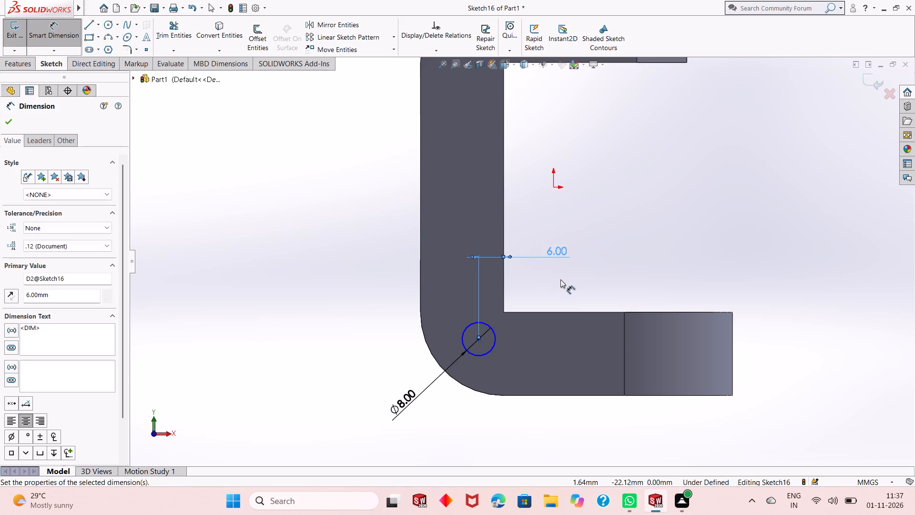
Dimension the circle's centre 6 mm vertically from the inner horizontal edge of the bracket's lower arm.
{"action": "left_click", "coordinate": [519, 312]}
{"action": "left_click", "coordinate": [479, 340]}
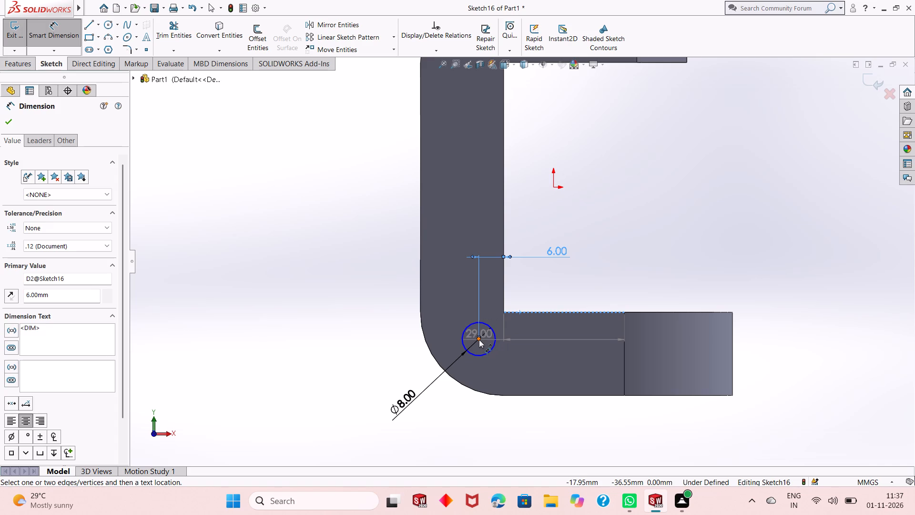
{"action": "left_click", "coordinate": [572, 345]}
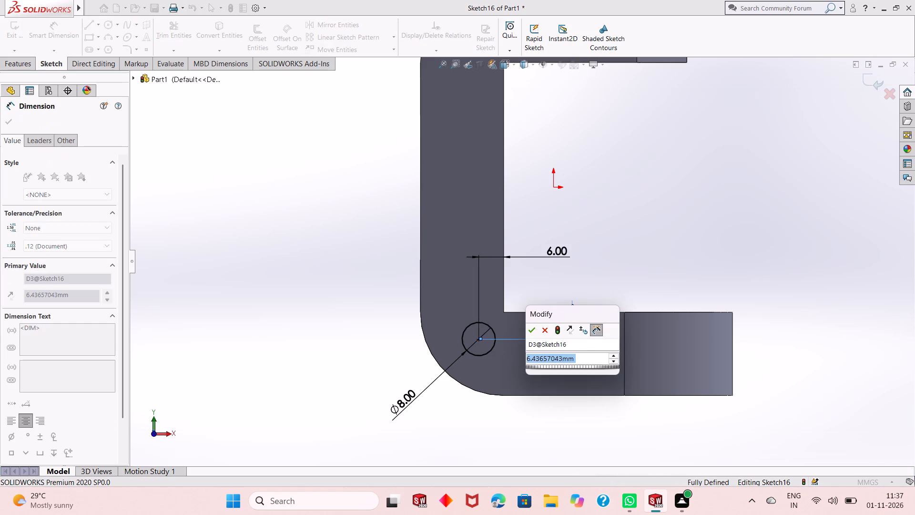
{"action": "key", "text": "6"}
{"action": "key", "text": "Return"}
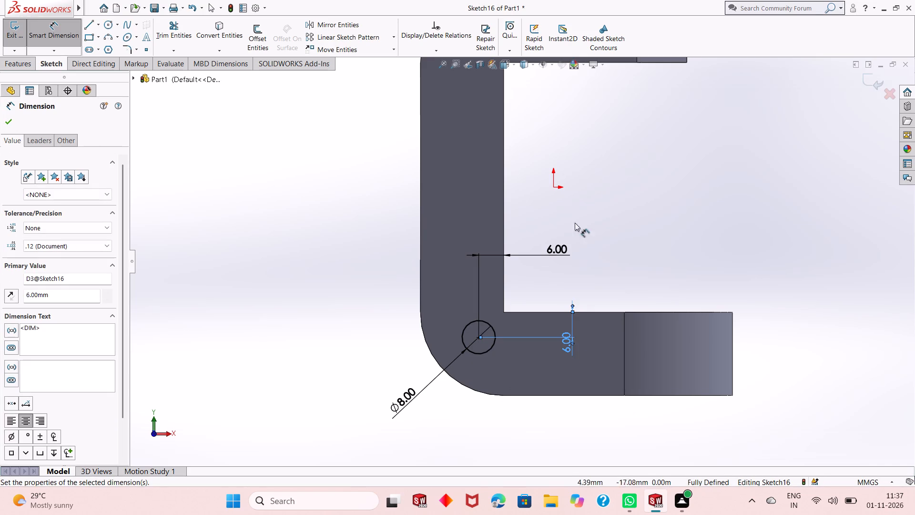
{"action": "right_click", "coordinate": [589, 176]}
{"action": "left_click", "coordinate": [605, 207]}
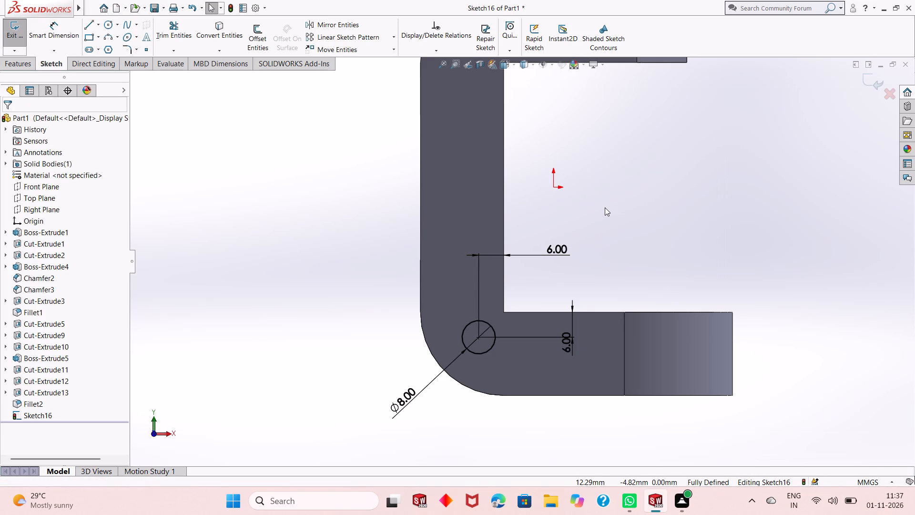
Cut-extrude the 8 mm circle Through All across the bracket's lower bend.
{"action": "left_click", "coordinate": [17, 64]}
{"action": "left_click", "coordinate": [172, 48]}
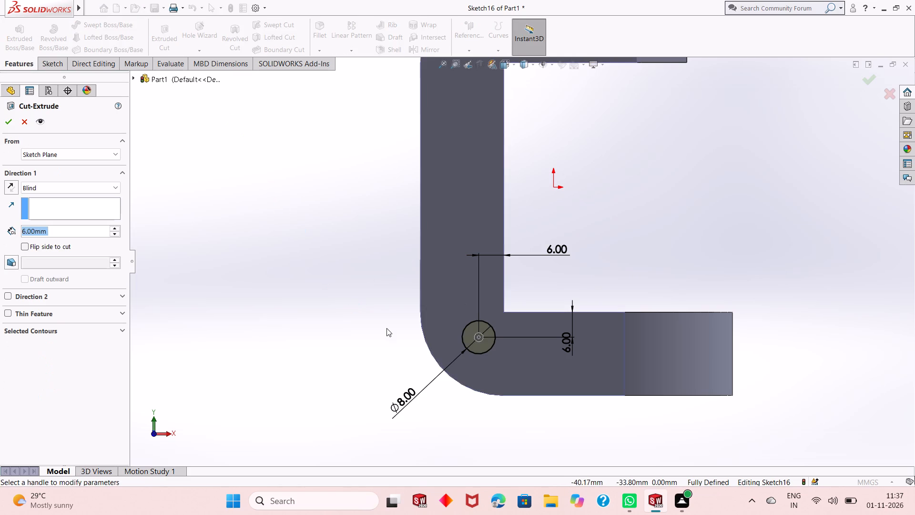
{"action": "middle_click_drag", "start_coordinate": [387, 329], "coordinate": [512, 384]}
{"action": "scroll", "coordinate": [457, 361], "scroll_direction": "up", "scroll_amount": 2}
{"action": "middle_click_drag", "start_coordinate": [503, 335], "coordinate": [426, 313]}
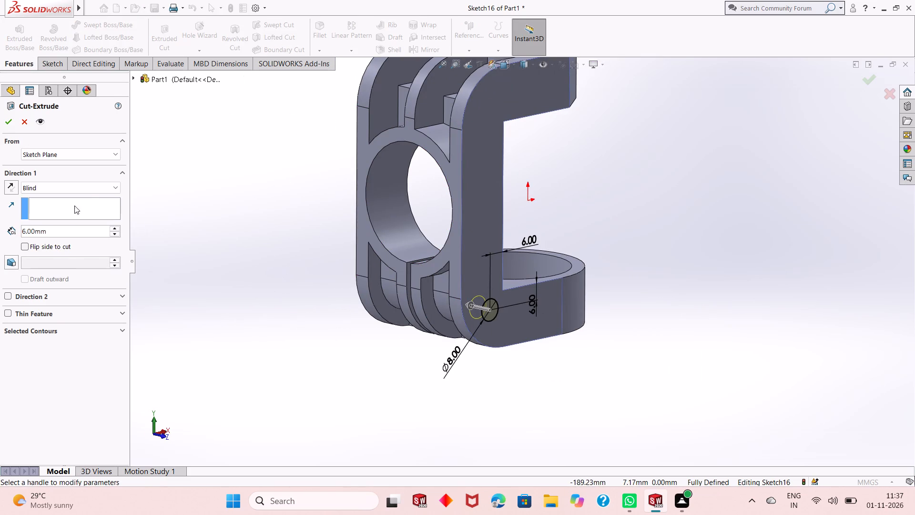
{"action": "left_click", "coordinate": [92, 193]}
{"action": "left_click", "coordinate": [94, 222]}
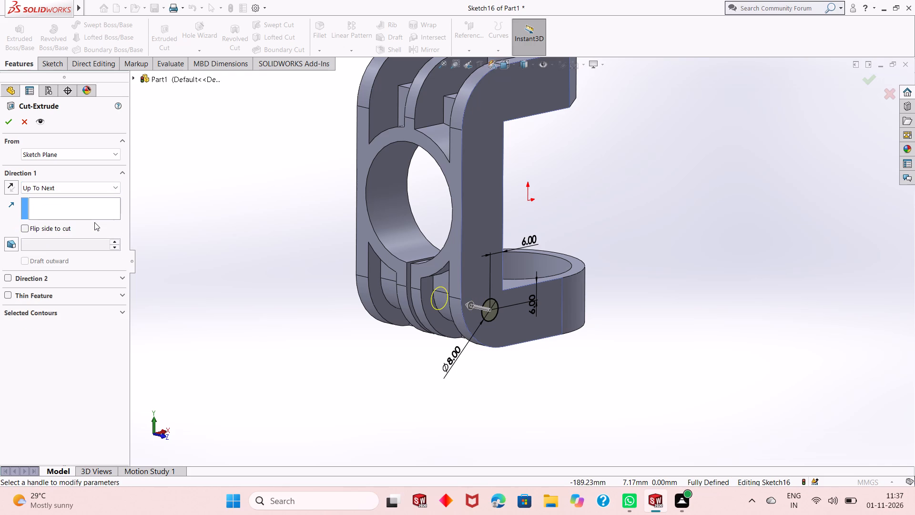
{"action": "left_click", "coordinate": [92, 191]}
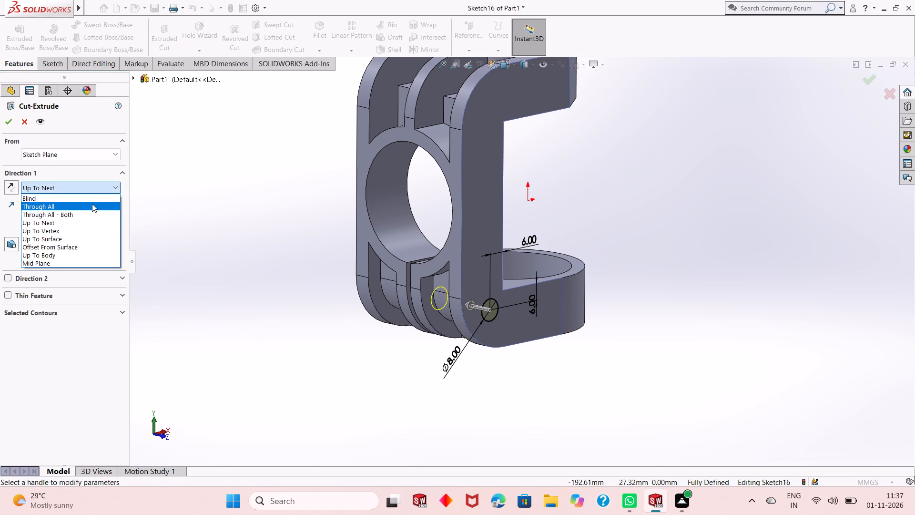
{"action": "left_click", "coordinate": [92, 204]}
{"action": "scroll", "coordinate": [335, 301], "scroll_direction": "up", "scroll_amount": 1}
{"action": "middle_click_drag", "start_coordinate": [335, 301], "coordinate": [367, 268]}
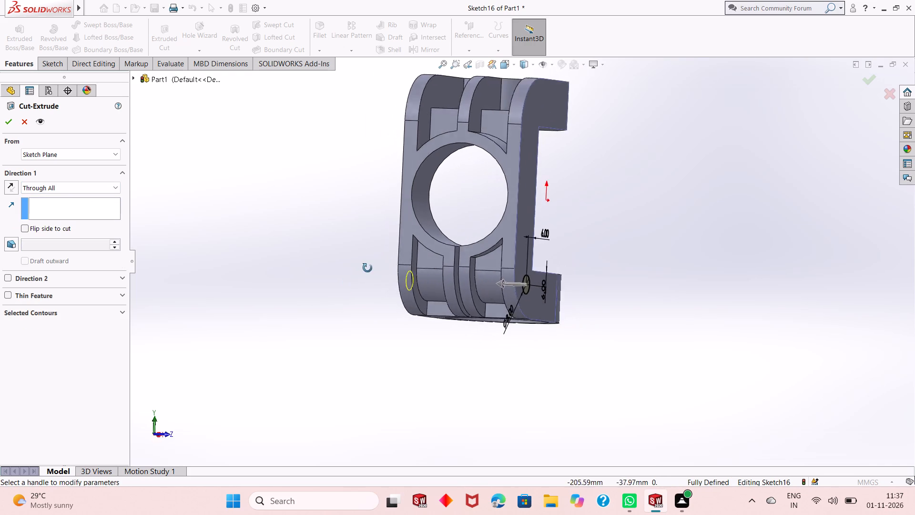
{"action": "middle_click_drag", "start_coordinate": [367, 268], "coordinate": [385, 299]}
{"action": "left_click", "coordinate": [5, 122]}
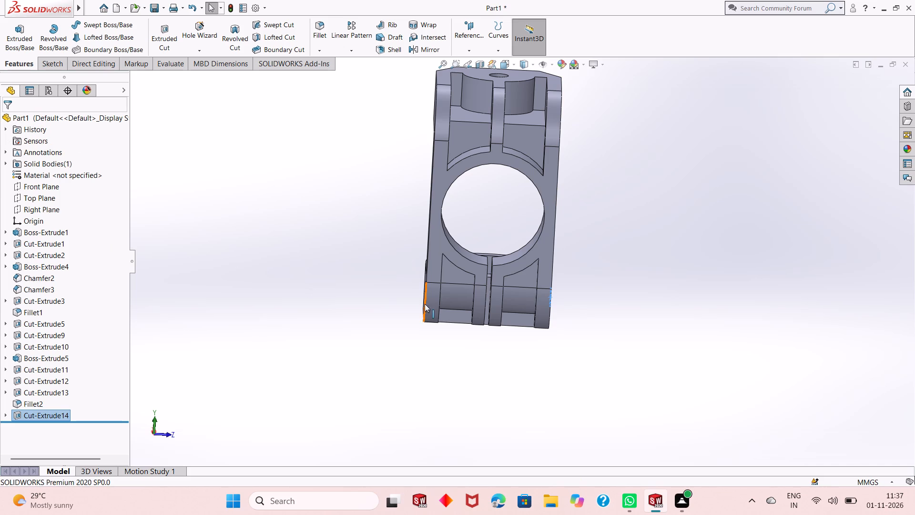
{"action": "left_click", "coordinate": [367, 330]}
Examine the new cross hole at the lower bend and the overall bracket from the side, underside and top.
{"action": "middle_click_drag", "start_coordinate": [406, 325], "coordinate": [318, 340]}
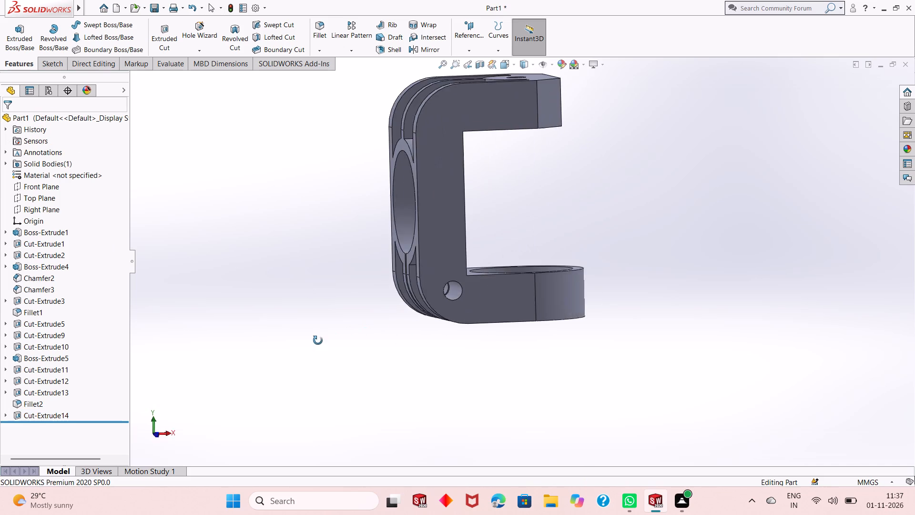
{"action": "middle_click_drag", "start_coordinate": [318, 340], "coordinate": [343, 389]}
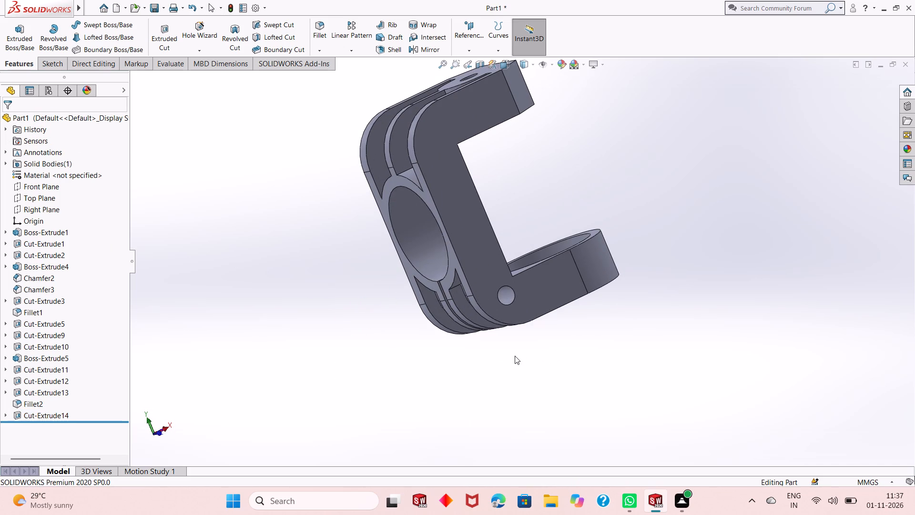
{"action": "scroll", "coordinate": [511, 346], "scroll_direction": "up", "scroll_amount": 2}
{"action": "scroll", "coordinate": [508, 166], "scroll_direction": "down", "scroll_amount": 1}
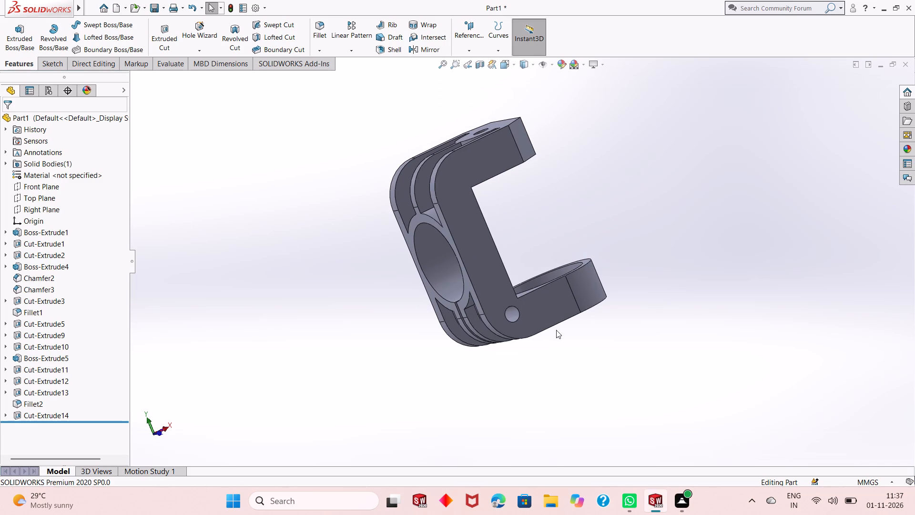
{"action": "middle_click_drag", "start_coordinate": [466, 311], "coordinate": [487, 301]}
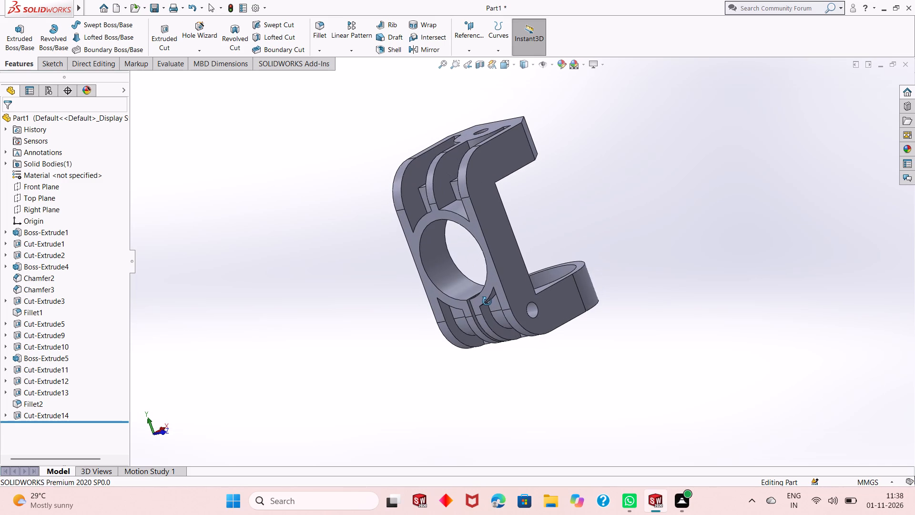
{"action": "middle_click_drag", "start_coordinate": [487, 301], "coordinate": [510, 288]}
{"action": "middle_click_drag", "start_coordinate": [510, 288], "coordinate": [522, 308]}
{"action": "scroll", "coordinate": [516, 308], "scroll_direction": "up", "scroll_amount": 1}
{"action": "middle_click_drag", "start_coordinate": [517, 304], "coordinate": [466, 221]}
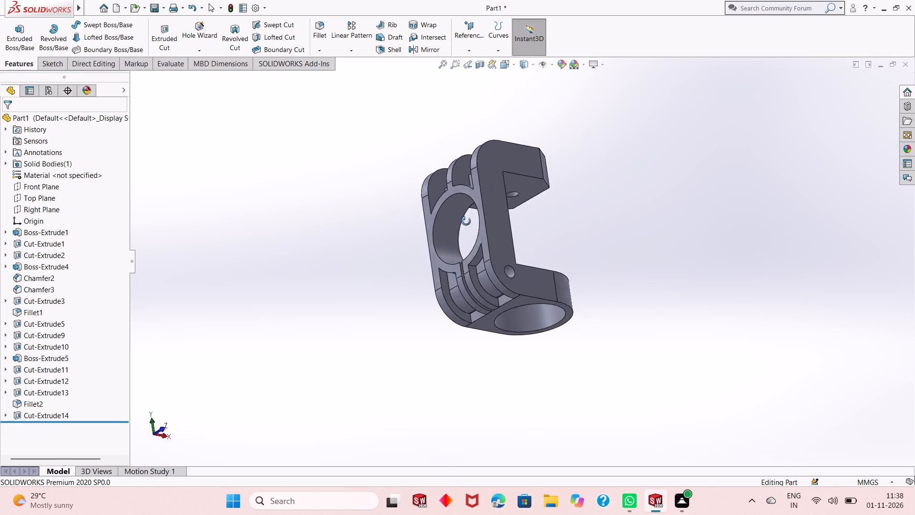
{"action": "middle_click_drag", "start_coordinate": [466, 221], "coordinate": [468, 325]}
{"action": "scroll", "coordinate": [502, 205], "scroll_direction": "down", "scroll_amount": 2}
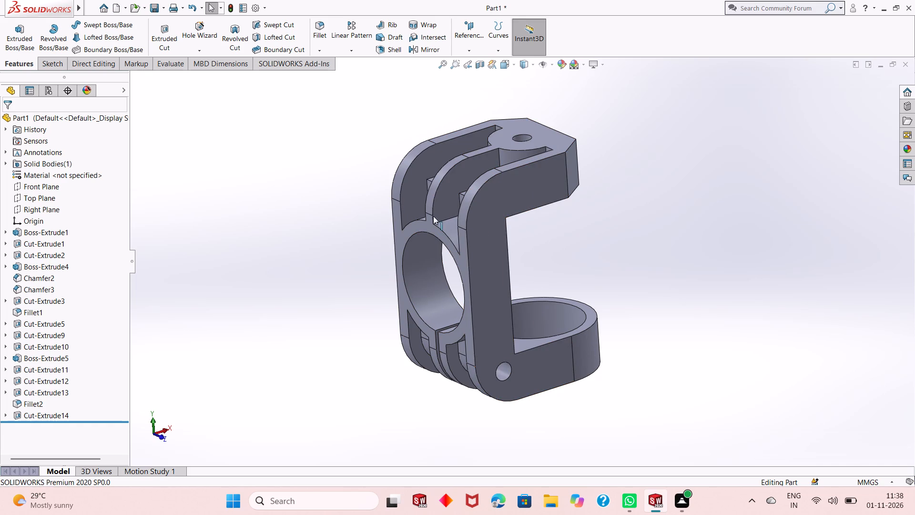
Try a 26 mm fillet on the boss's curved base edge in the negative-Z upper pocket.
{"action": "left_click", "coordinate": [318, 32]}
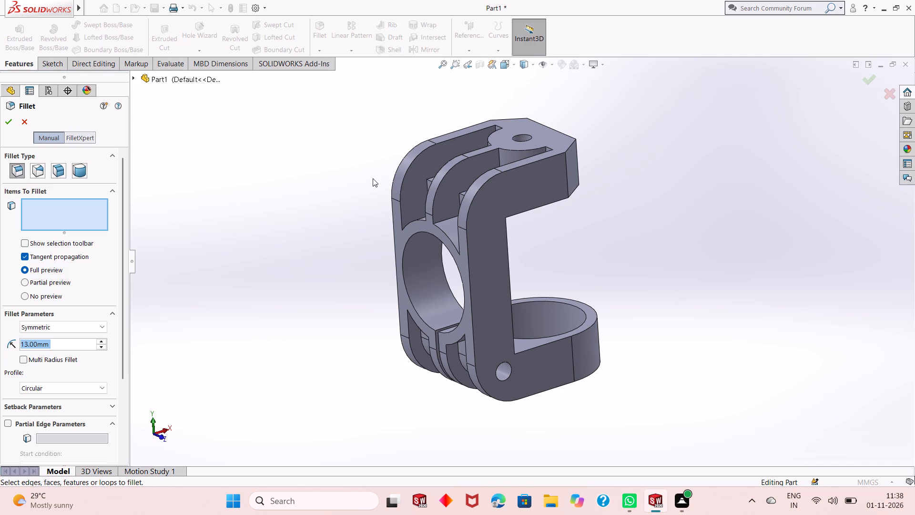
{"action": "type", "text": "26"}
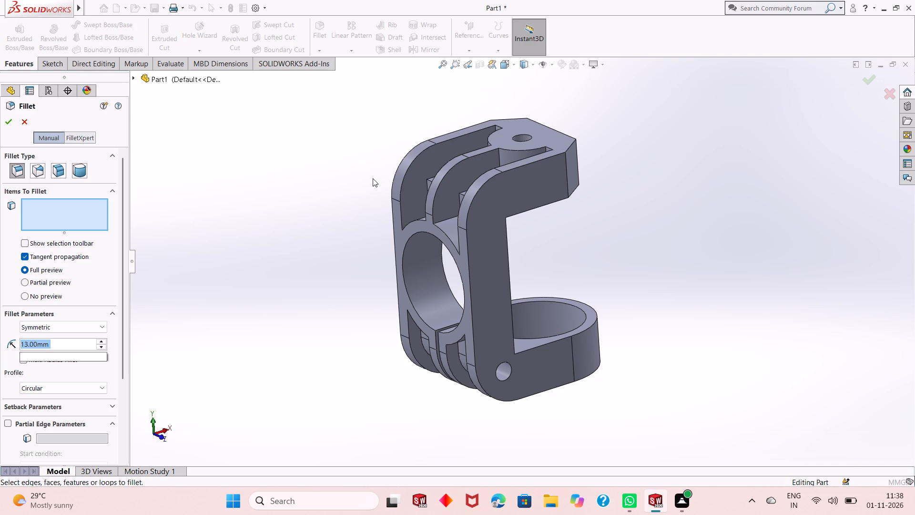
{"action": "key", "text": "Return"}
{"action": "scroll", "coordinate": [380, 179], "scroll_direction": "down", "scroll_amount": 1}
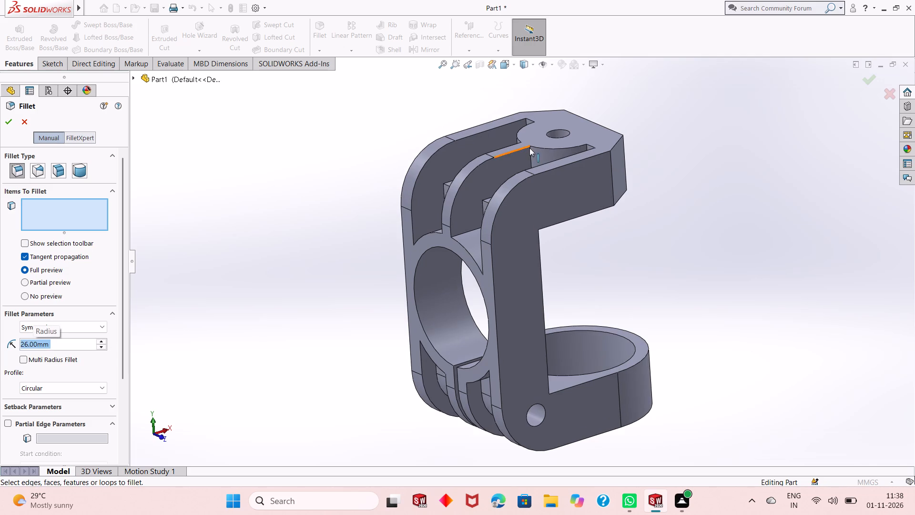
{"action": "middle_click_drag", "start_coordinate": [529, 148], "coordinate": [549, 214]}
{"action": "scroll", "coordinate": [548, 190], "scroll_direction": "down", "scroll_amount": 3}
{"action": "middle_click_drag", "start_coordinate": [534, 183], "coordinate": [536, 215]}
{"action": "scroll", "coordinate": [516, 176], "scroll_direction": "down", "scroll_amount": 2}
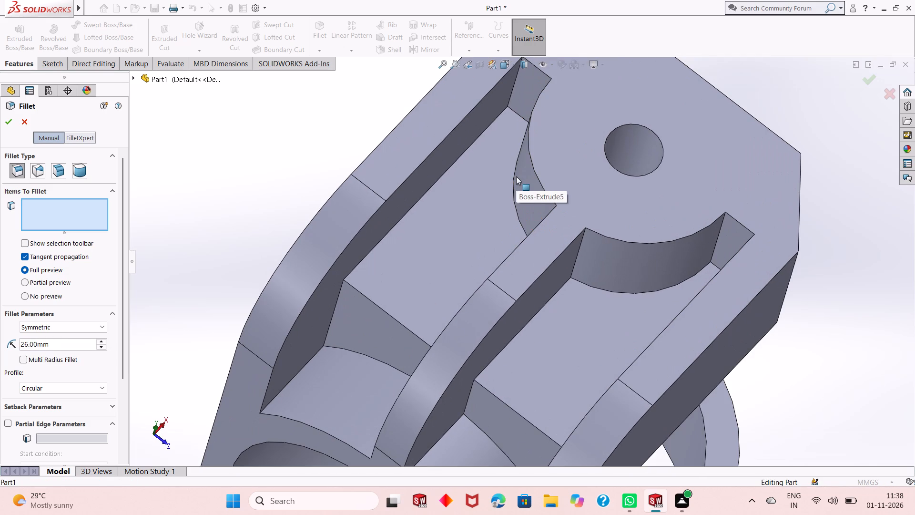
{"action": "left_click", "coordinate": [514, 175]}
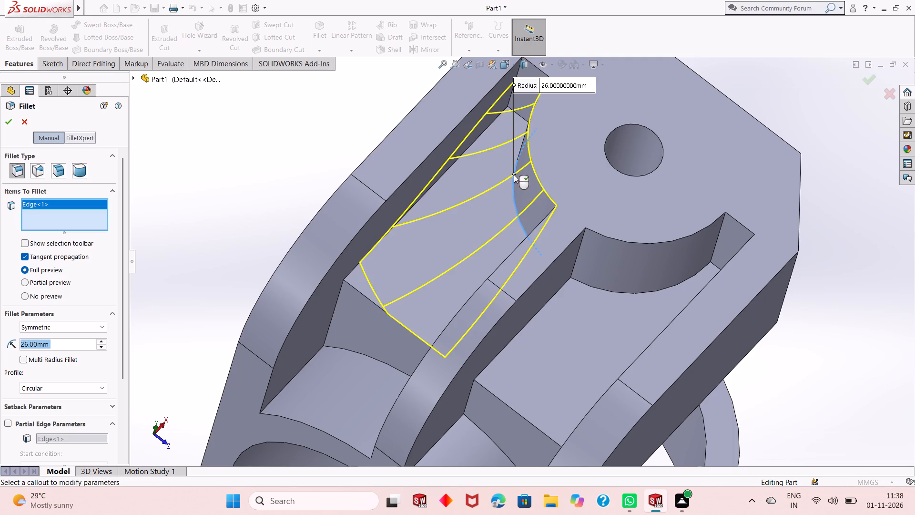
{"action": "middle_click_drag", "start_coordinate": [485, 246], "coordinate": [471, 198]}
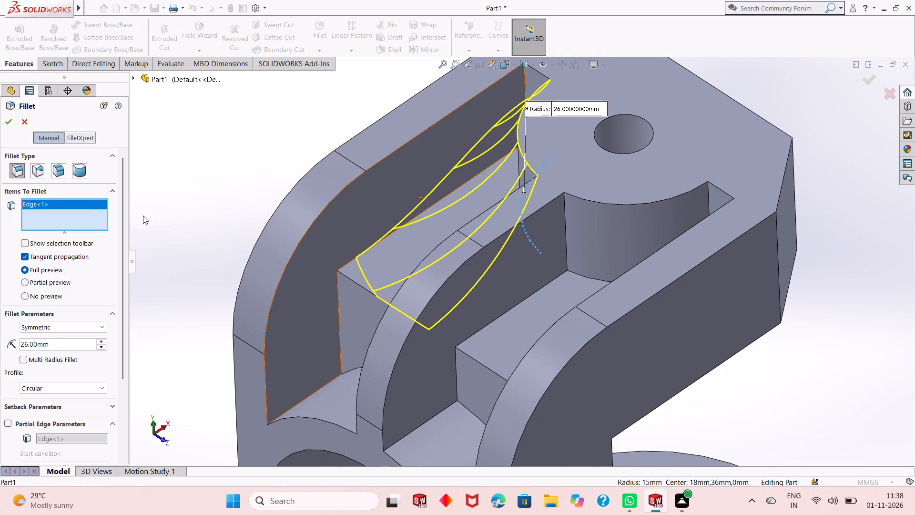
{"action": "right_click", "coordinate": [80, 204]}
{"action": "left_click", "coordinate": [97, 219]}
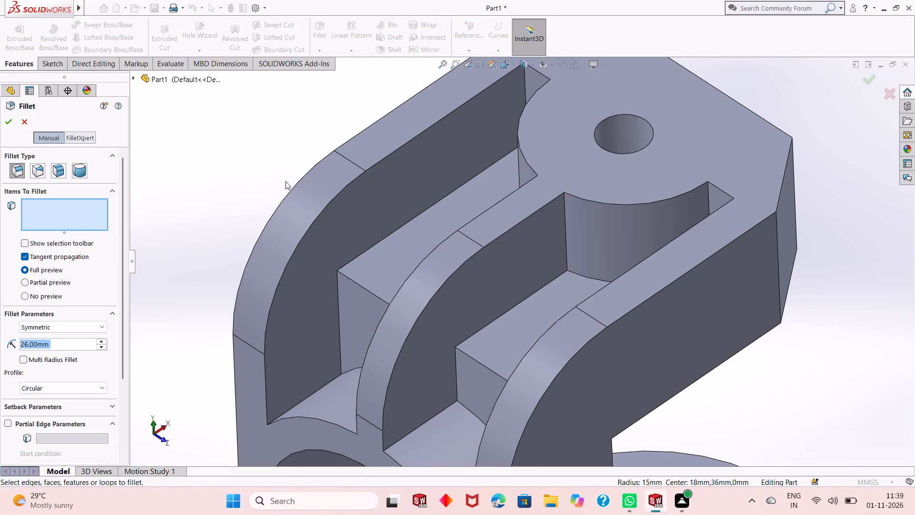
Set the fillet radius to 2 mm and pick the negative-Z upper pocket's floor edges along the outer wall, short end and boss.
{"action": "key", "text": "2"}
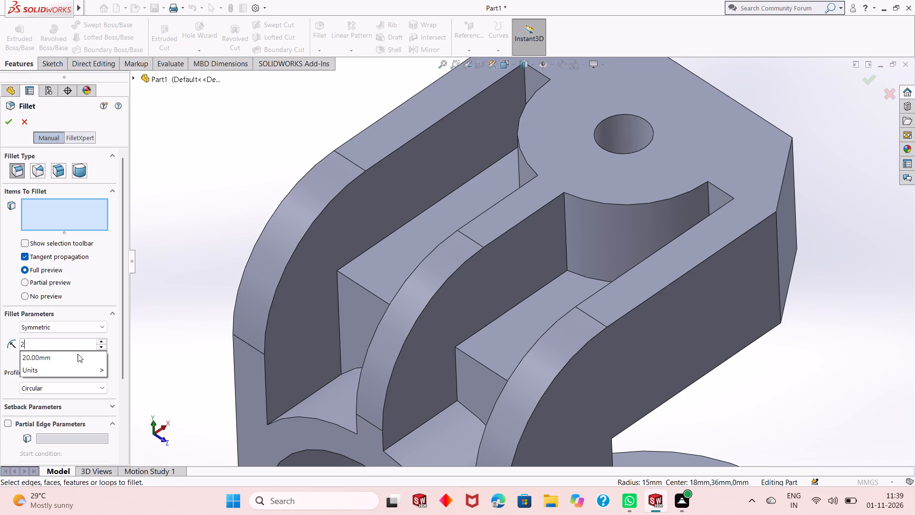
{"action": "key", "text": "Return"}
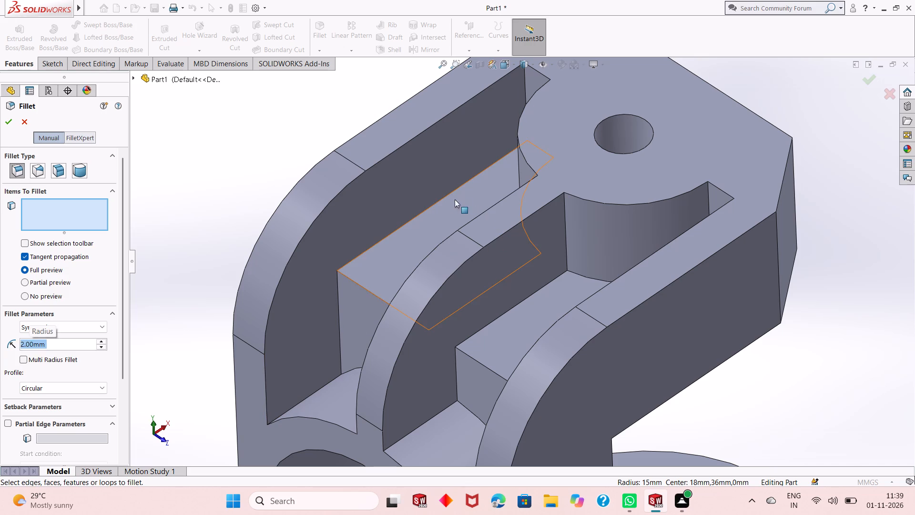
{"action": "left_click", "coordinate": [439, 200]}
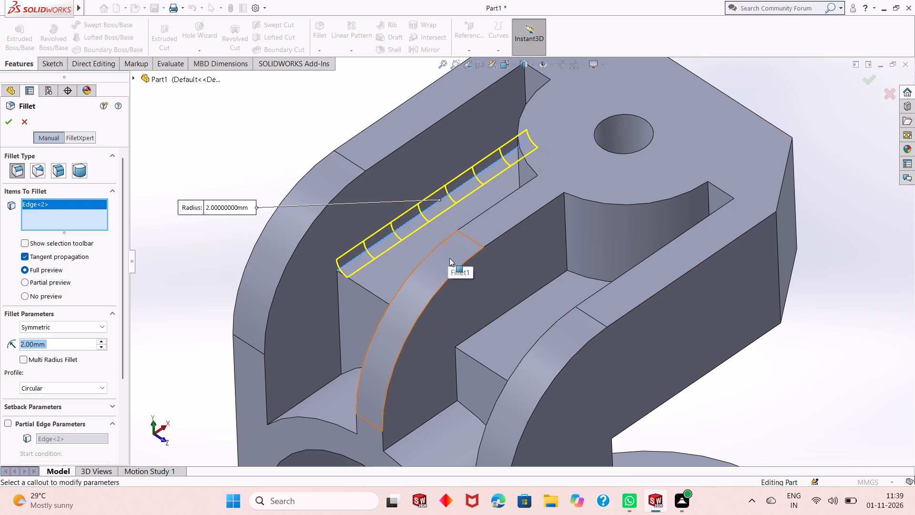
{"action": "middle_click_drag", "start_coordinate": [467, 220], "coordinate": [502, 175]}
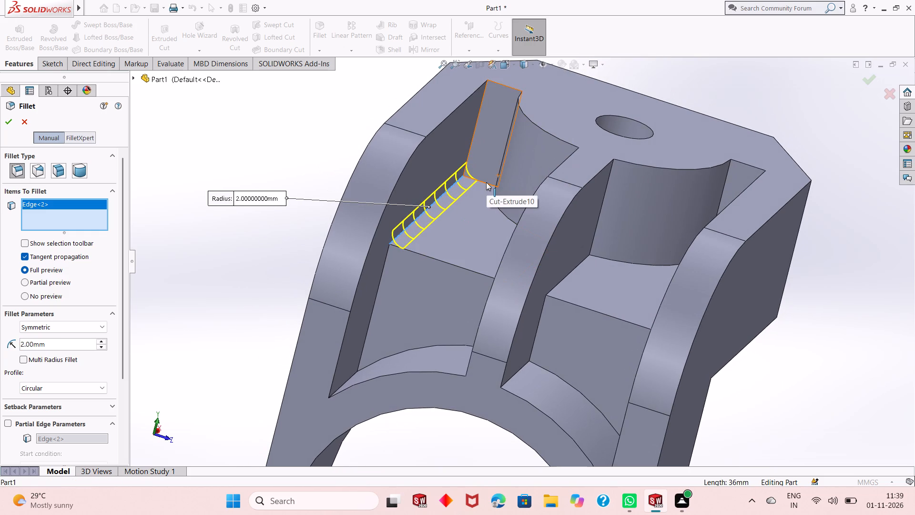
{"action": "left_click", "coordinate": [486, 183]}
{"action": "left_click", "coordinate": [493, 203]}
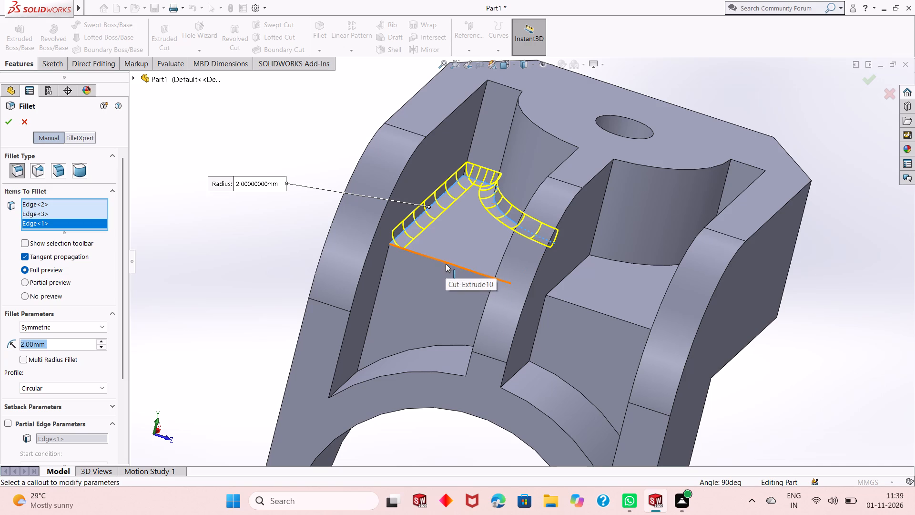
Add the negative-Z pocket's back-wall and curved-ledge edges along the outer wall, plus the arc where ledge meets back wall, to the 2 mm fillet.
{"action": "left_click", "coordinate": [382, 273]}
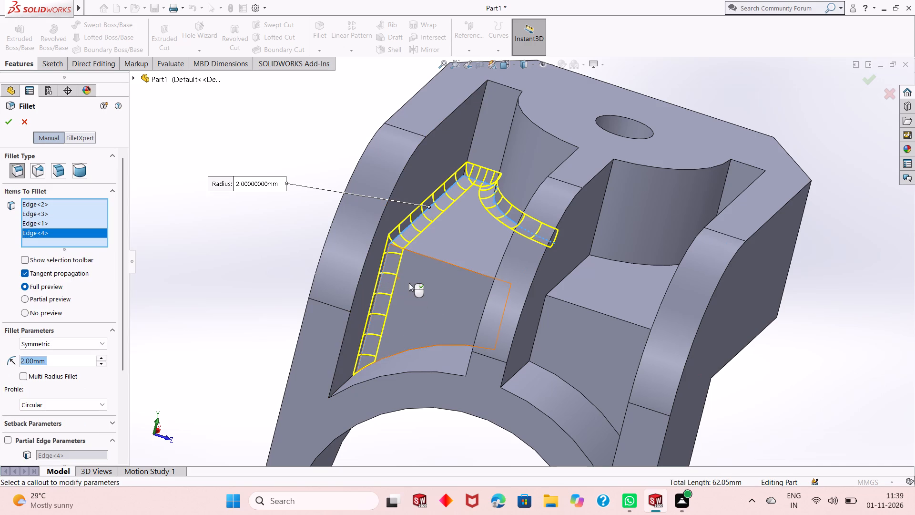
{"action": "middle_click_drag", "start_coordinate": [410, 286], "coordinate": [388, 294]}
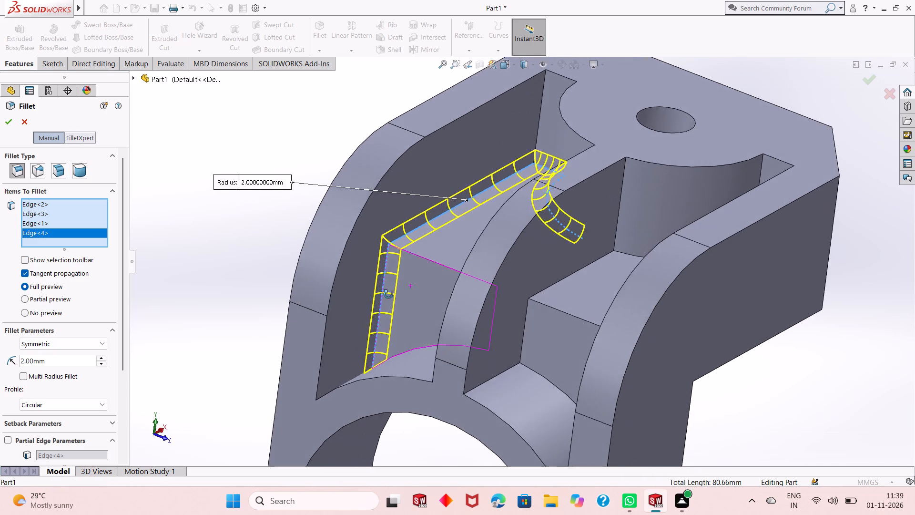
{"action": "middle_click_drag", "start_coordinate": [388, 294], "coordinate": [360, 304]}
{"action": "middle_click_drag", "start_coordinate": [359, 307], "coordinate": [390, 355]}
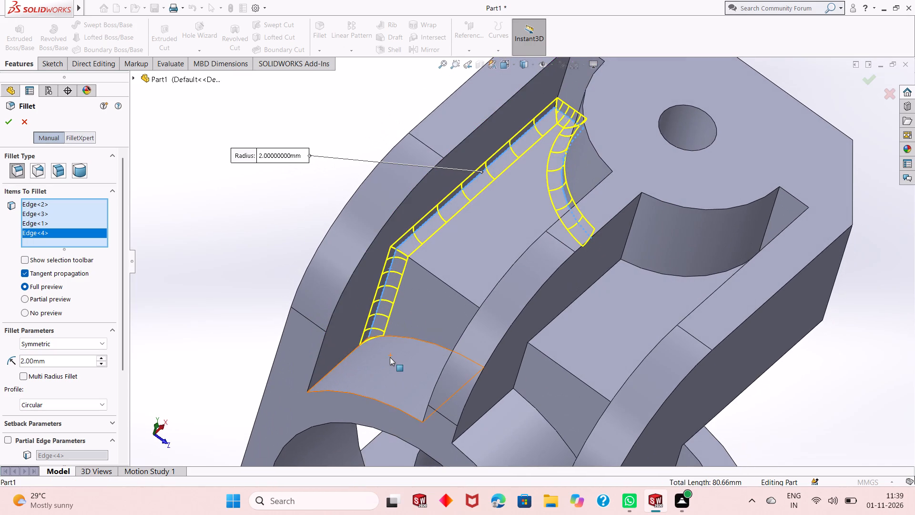
{"action": "left_click", "coordinate": [346, 360]}
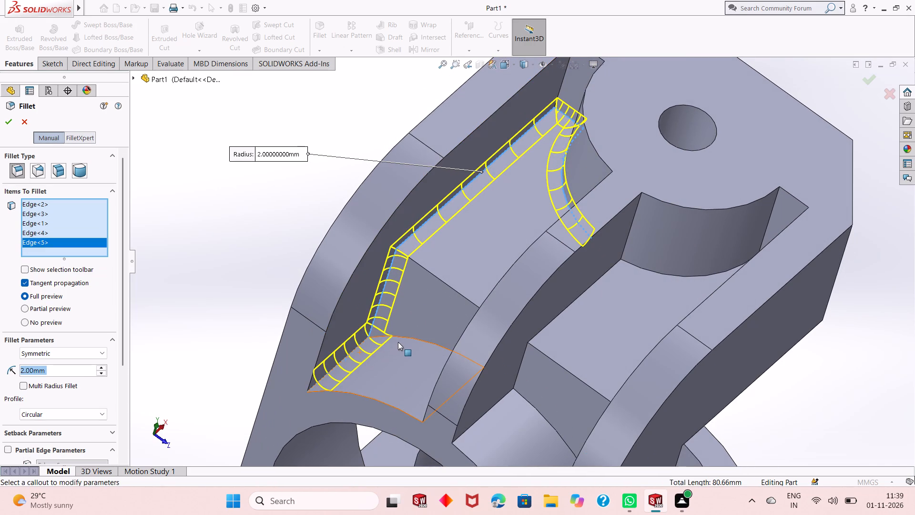
{"action": "middle_click_drag", "start_coordinate": [405, 361], "coordinate": [423, 353]}
{"action": "left_click", "coordinate": [437, 347]}
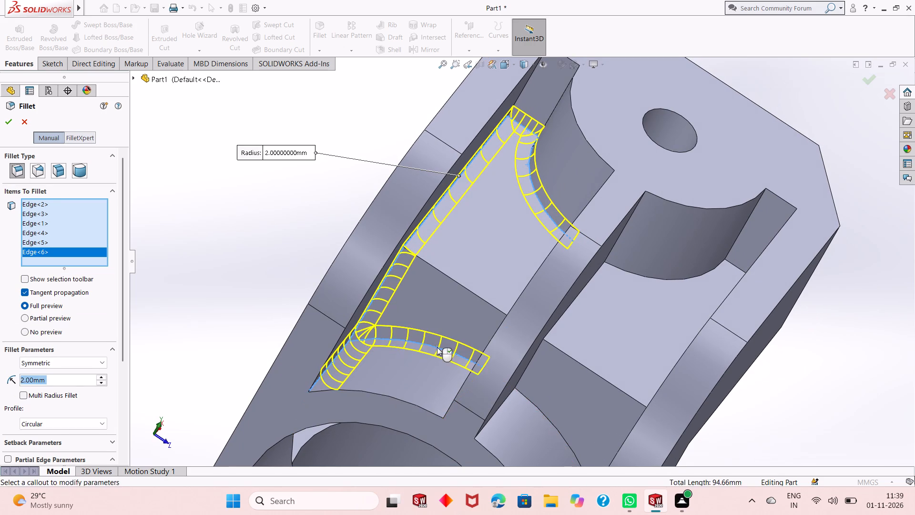
Add the central rib's base edges in the negative-Z pocket along the curved ledge, back wall and upper floor to the 2 mm fillet.
{"action": "middle_click_drag", "start_coordinate": [438, 348], "coordinate": [471, 417]}
{"action": "left_click", "coordinate": [479, 401]}
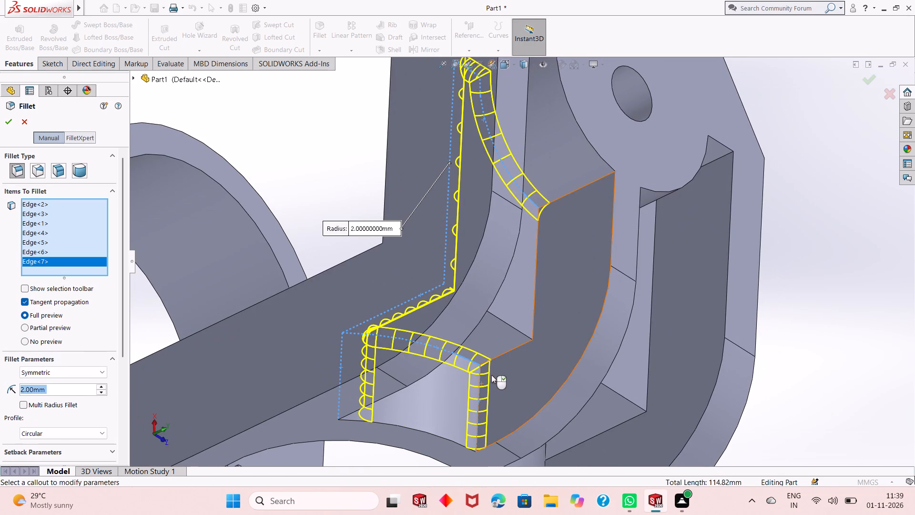
{"action": "left_click", "coordinate": [501, 354]}
{"action": "middle_click_drag", "start_coordinate": [458, 393], "coordinate": [438, 358]}
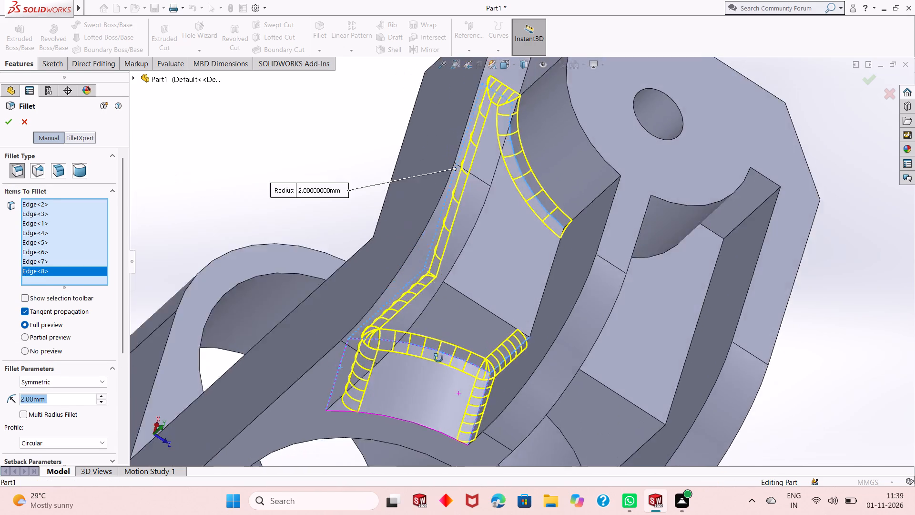
{"action": "middle_click_drag", "start_coordinate": [438, 358], "coordinate": [427, 342]}
{"action": "middle_click_drag", "start_coordinate": [495, 305], "coordinate": [510, 322]}
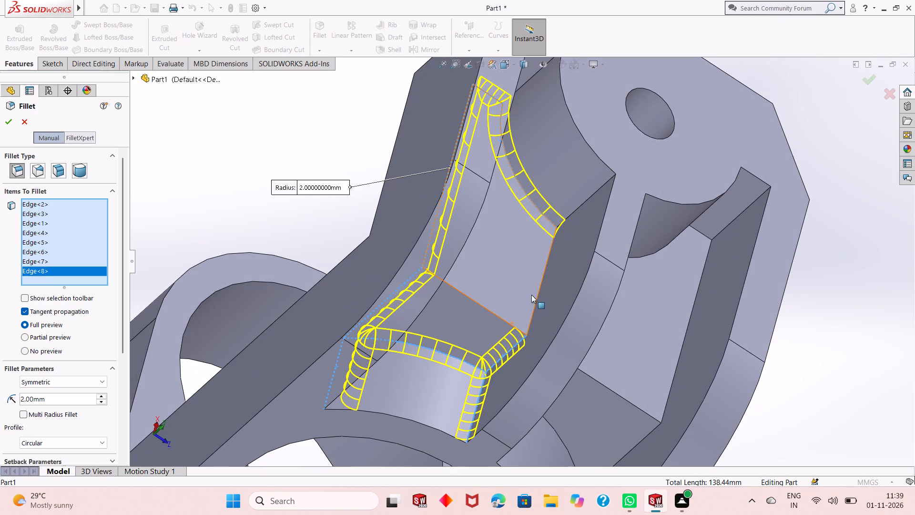
{"action": "left_click", "coordinate": [541, 281]}
Add the positive-Z pocket's upper floor edges along the central rib, boss, short end and outer wall to the 2 mm fillet.
{"action": "middle_click_drag", "start_coordinate": [590, 389], "coordinate": [565, 337]}
{"action": "scroll", "coordinate": [565, 337], "scroll_direction": "up", "scroll_amount": 2}
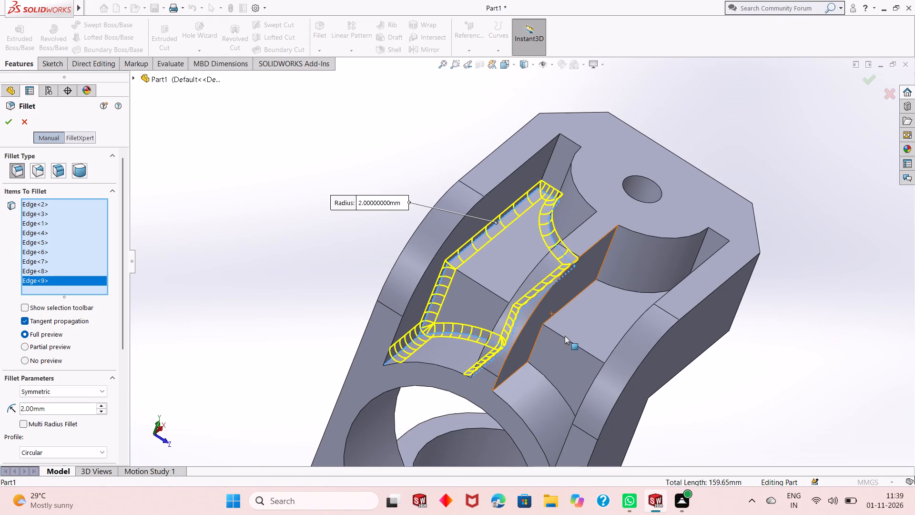
{"action": "scroll", "coordinate": [604, 312], "scroll_direction": "down", "scroll_amount": 1}
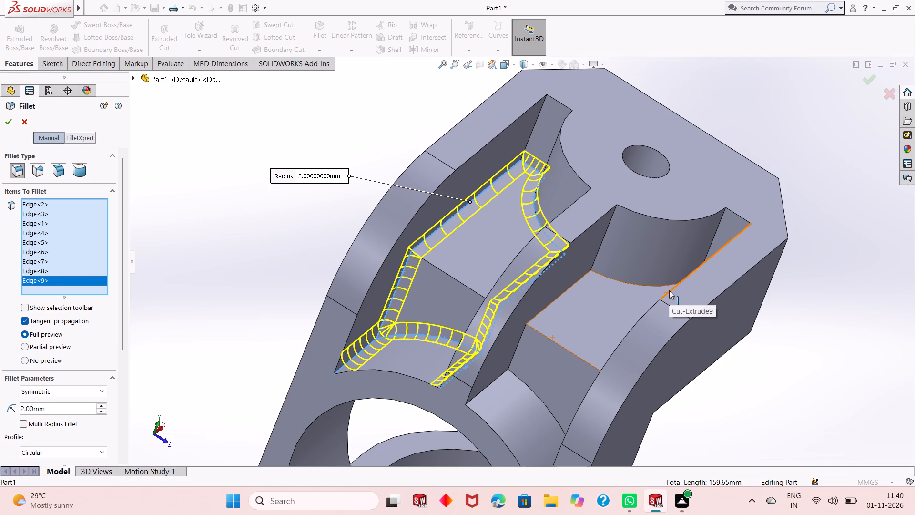
{"action": "left_click", "coordinate": [559, 298]}
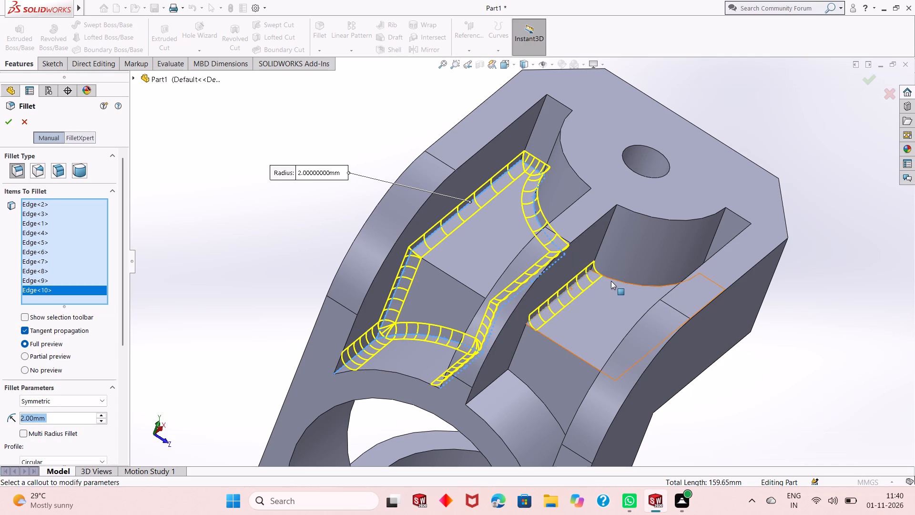
{"action": "left_click", "coordinate": [615, 281]}
{"action": "middle_click_drag", "start_coordinate": [620, 285], "coordinate": [650, 326]}
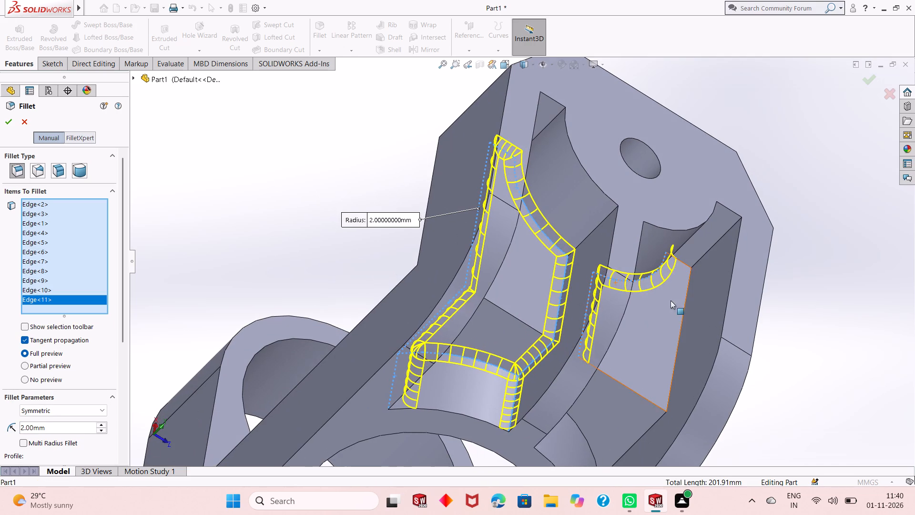
{"action": "left_click", "coordinate": [684, 265]}
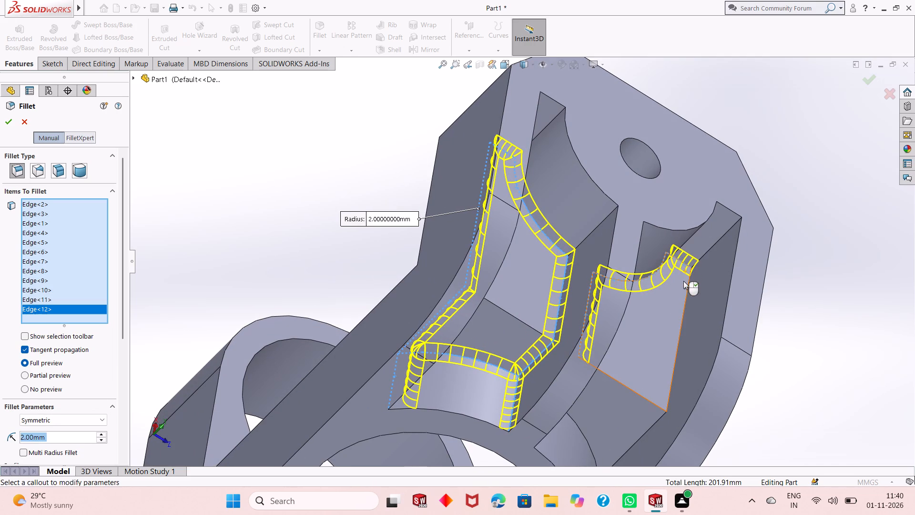
{"action": "left_click", "coordinate": [683, 299]}
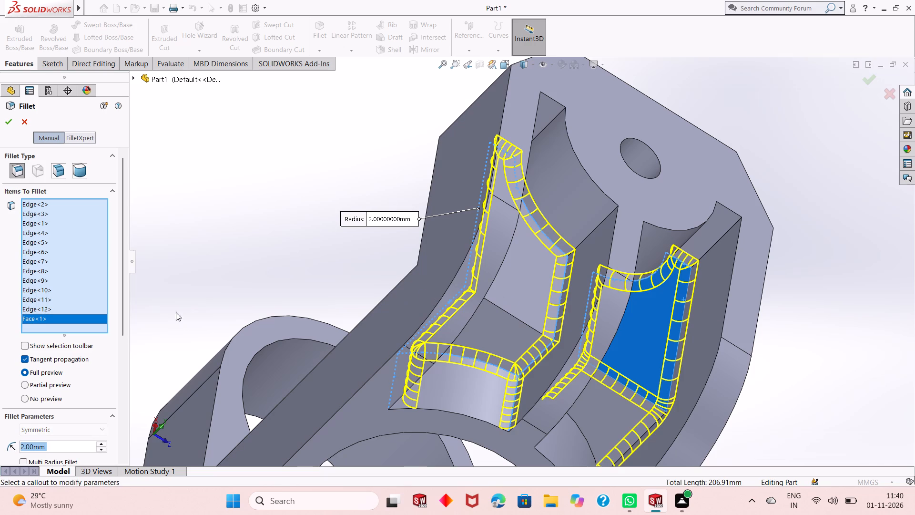
{"action": "right_click", "coordinate": [54, 317]}
{"action": "left_click", "coordinate": [84, 338]}
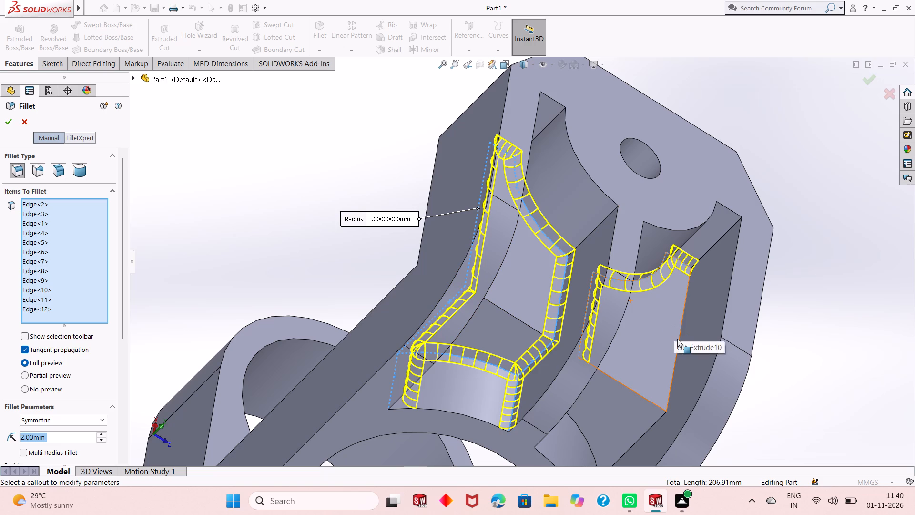
{"action": "left_click", "coordinate": [683, 323]}
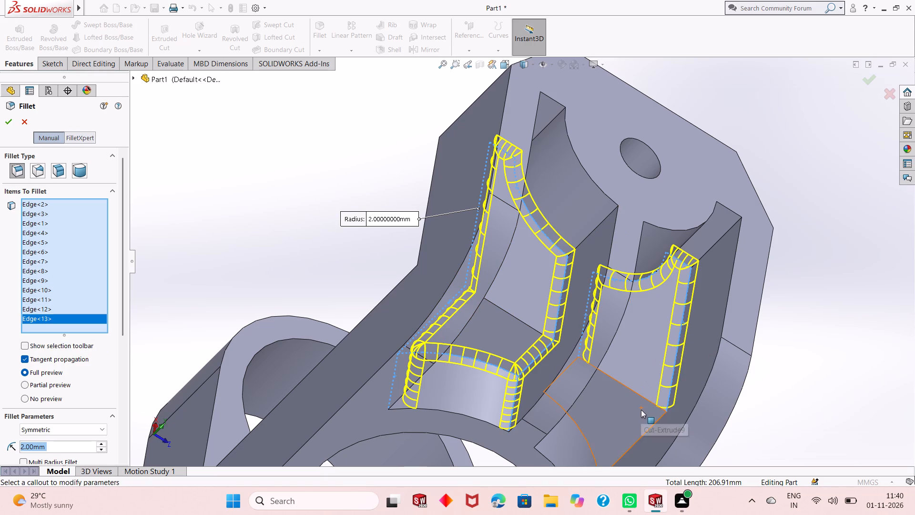
Add the positive-Z pocket's back-wall edges at the outer wall and rib, the curved ledge's arc and the rib's ledge edge to the fillet.
{"action": "middle_click", "coordinate": [641, 410]}
{"action": "scroll", "coordinate": [608, 409], "scroll_direction": "up", "scroll_amount": 1}
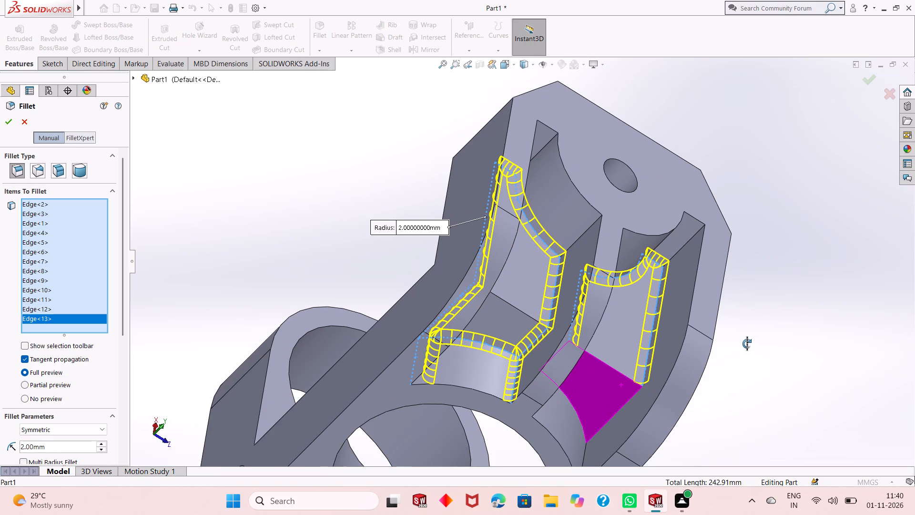
{"action": "left_click", "coordinate": [747, 343]}
{"action": "left_click", "coordinate": [623, 408]}
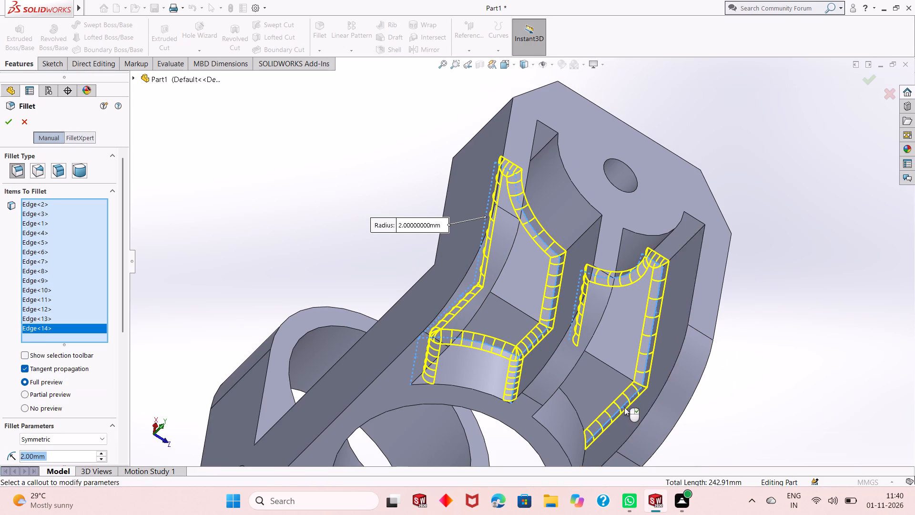
{"action": "middle_click_drag", "start_coordinate": [682, 404], "coordinate": [646, 400]}
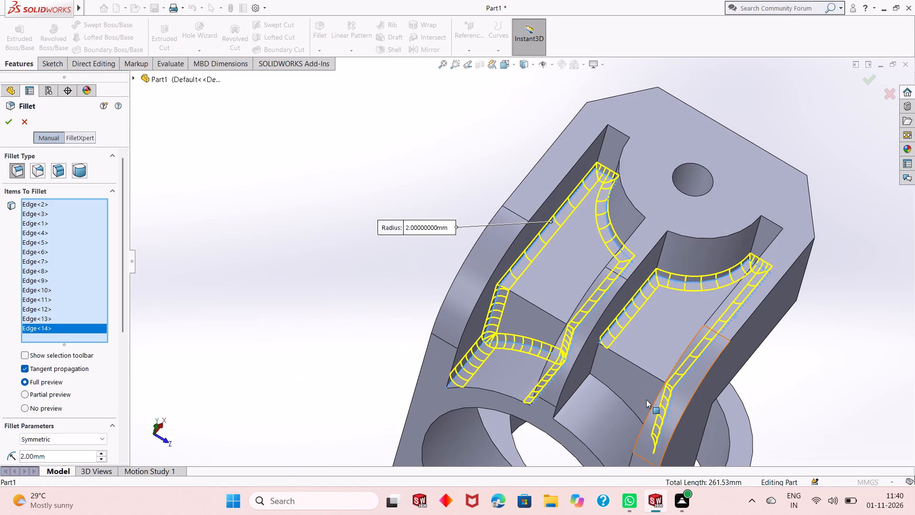
{"action": "left_click", "coordinate": [625, 403]}
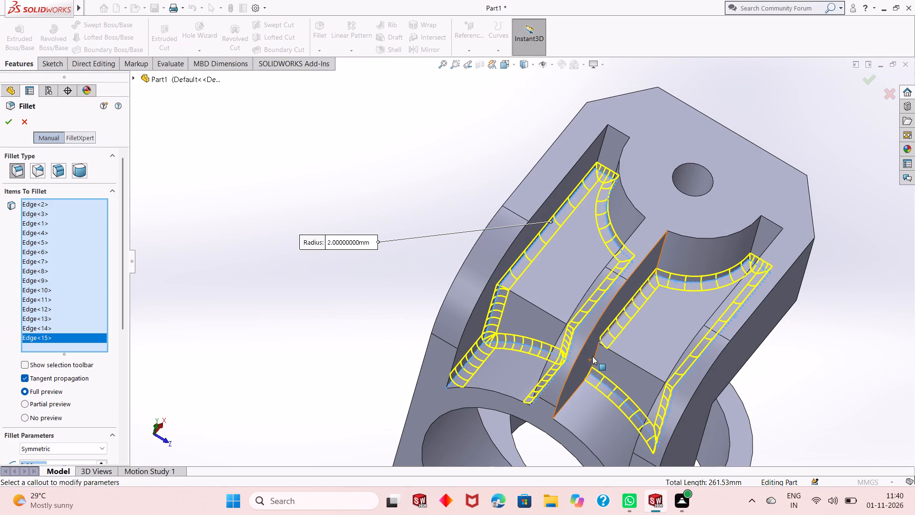
{"action": "left_click", "coordinate": [592, 356]}
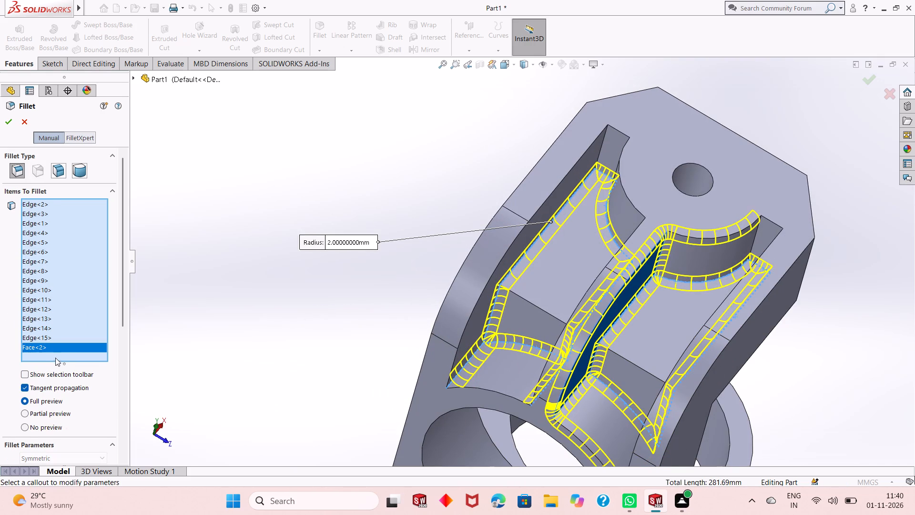
{"action": "right_click", "coordinate": [61, 346]}
{"action": "left_click", "coordinate": [81, 362]}
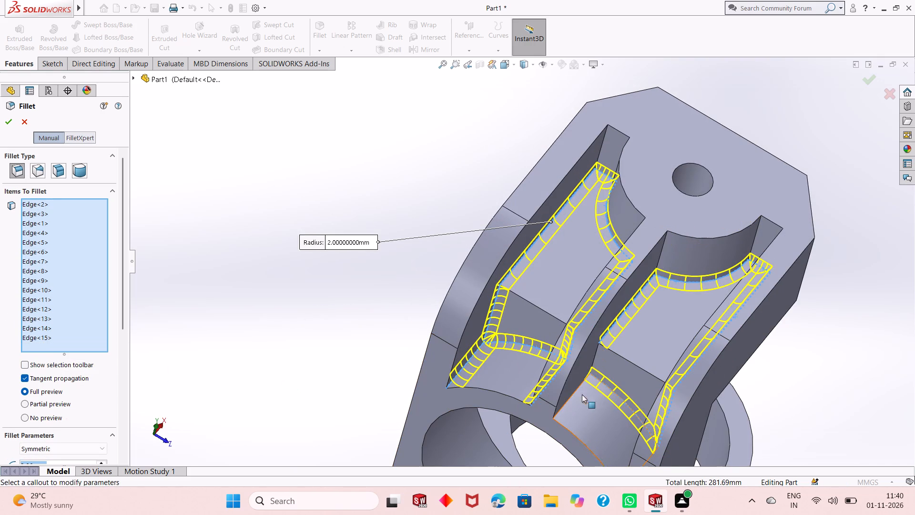
{"action": "left_click", "coordinate": [593, 358]}
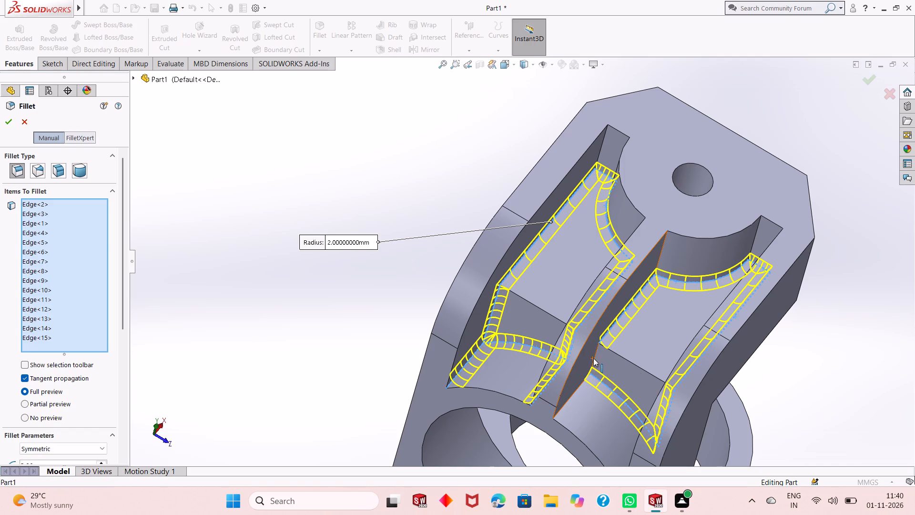
{"action": "left_click", "coordinate": [576, 391]}
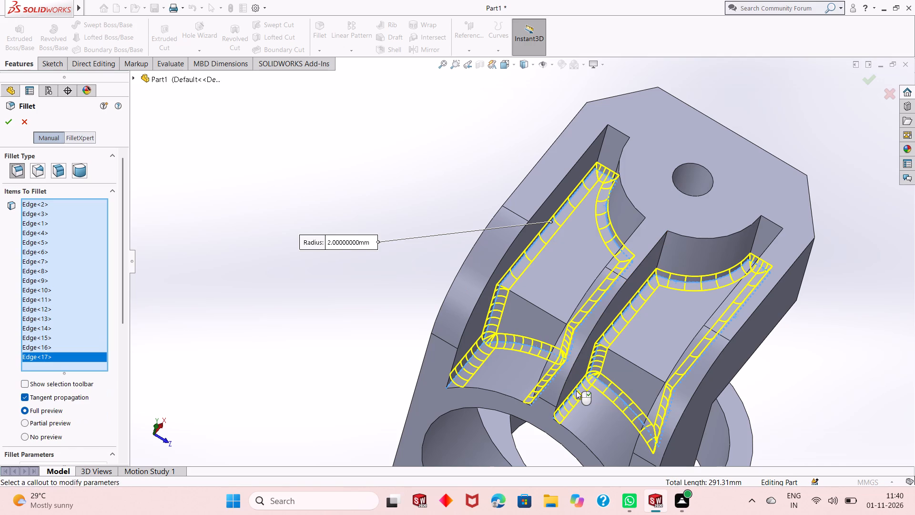
Add the positive-Z pocket's curved-ledge edge along the outer wall and create the 2 mm fillet on both upper pockets.
{"action": "scroll", "coordinate": [555, 417], "scroll_direction": "up", "scroll_amount": 3}
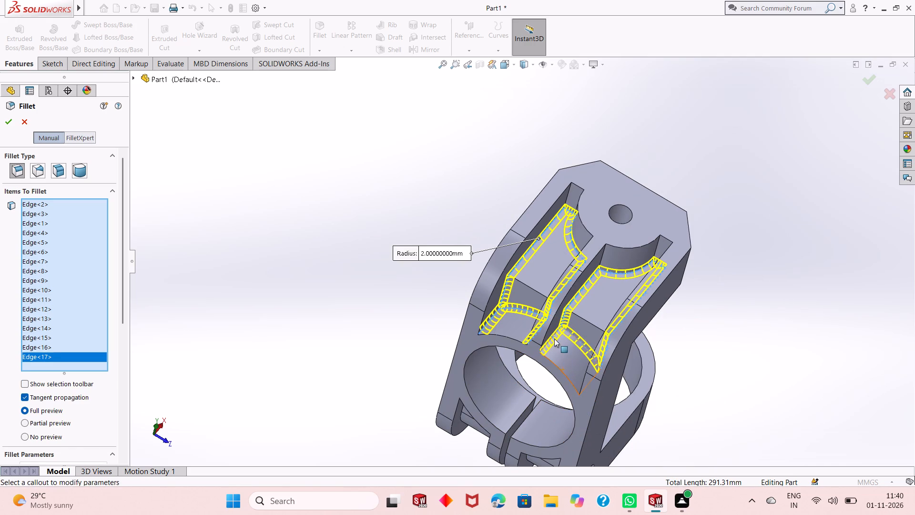
{"action": "scroll", "coordinate": [552, 329], "scroll_direction": "down", "scroll_amount": 2}
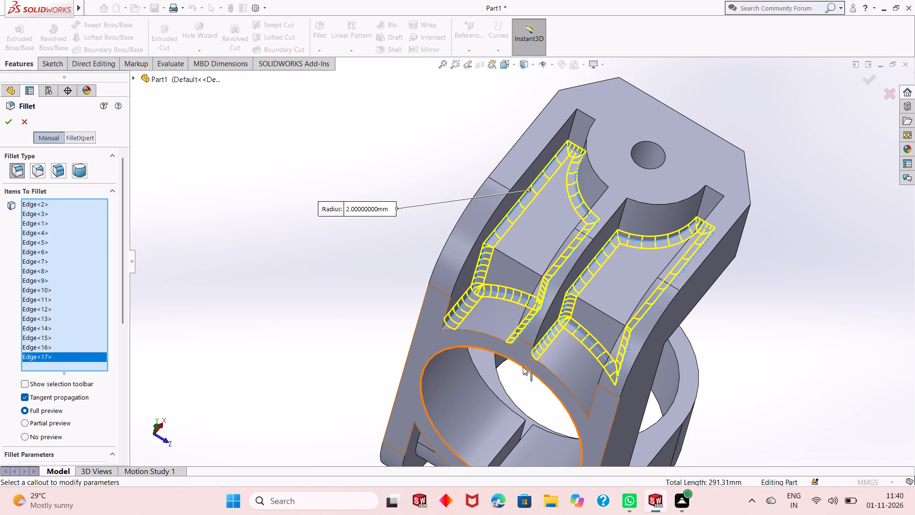
{"action": "middle_click_drag", "start_coordinate": [568, 360], "coordinate": [589, 397]}
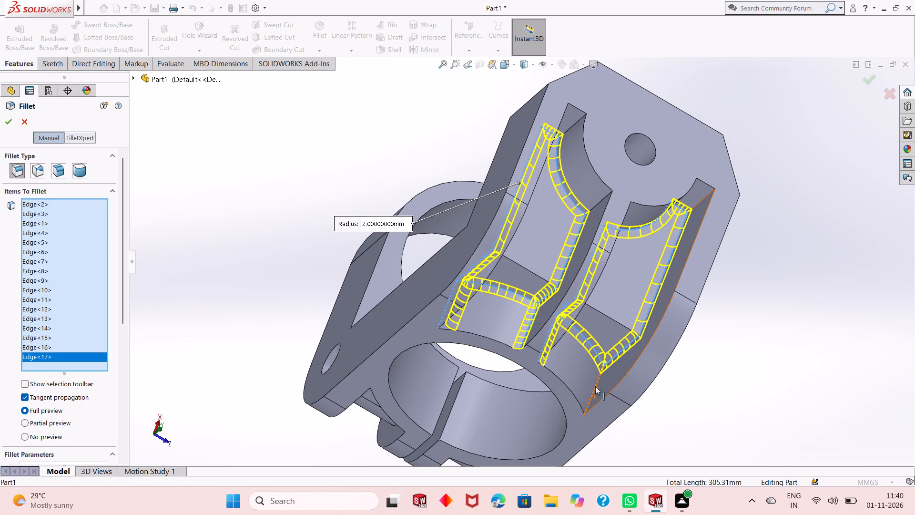
{"action": "left_click", "coordinate": [595, 386]}
{"action": "middle_click_drag", "start_coordinate": [548, 400], "coordinate": [529, 371]}
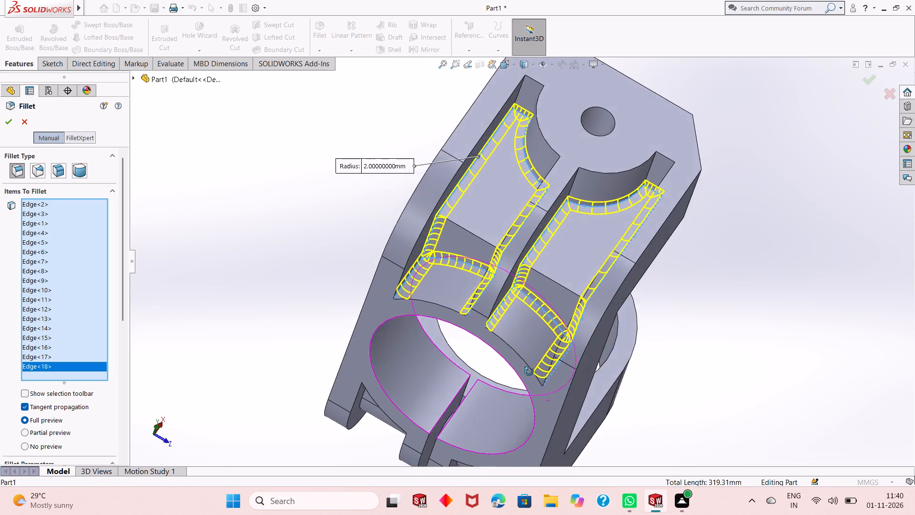
{"action": "middle_click_drag", "start_coordinate": [529, 371], "coordinate": [522, 281]}
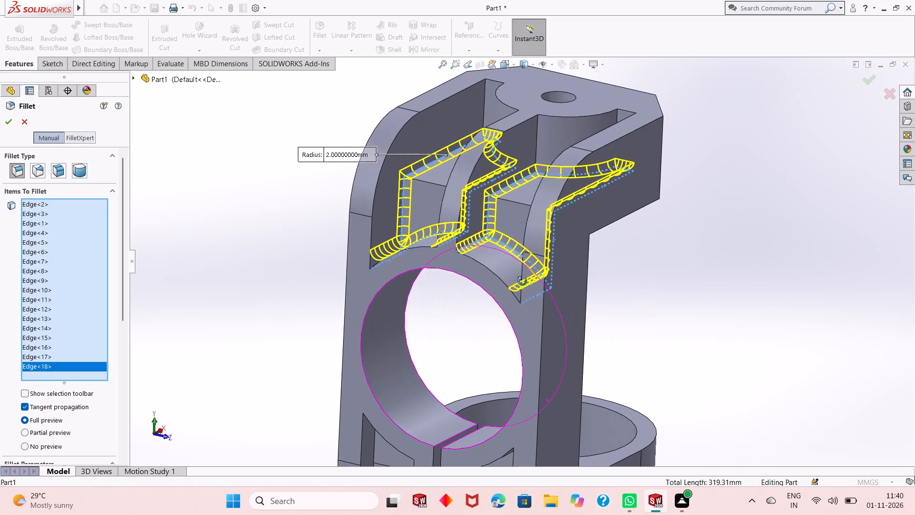
{"action": "middle_click_drag", "start_coordinate": [522, 281], "coordinate": [519, 300]}
{"action": "scroll", "coordinate": [519, 300], "scroll_direction": "up", "scroll_amount": 1}
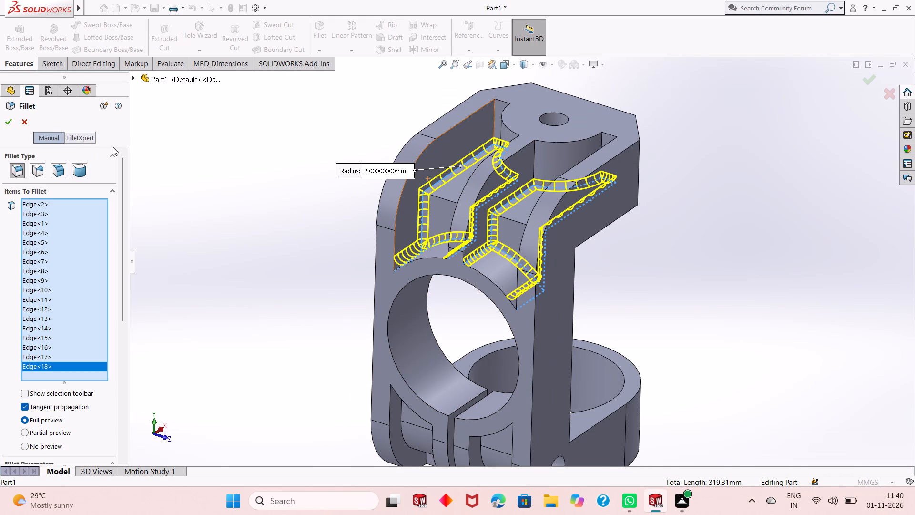
{"action": "left_click", "coordinate": [10, 120]}
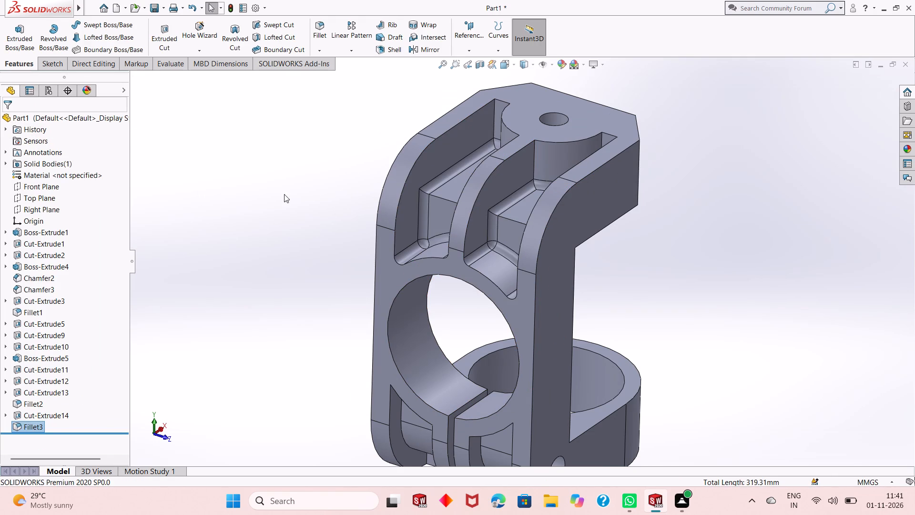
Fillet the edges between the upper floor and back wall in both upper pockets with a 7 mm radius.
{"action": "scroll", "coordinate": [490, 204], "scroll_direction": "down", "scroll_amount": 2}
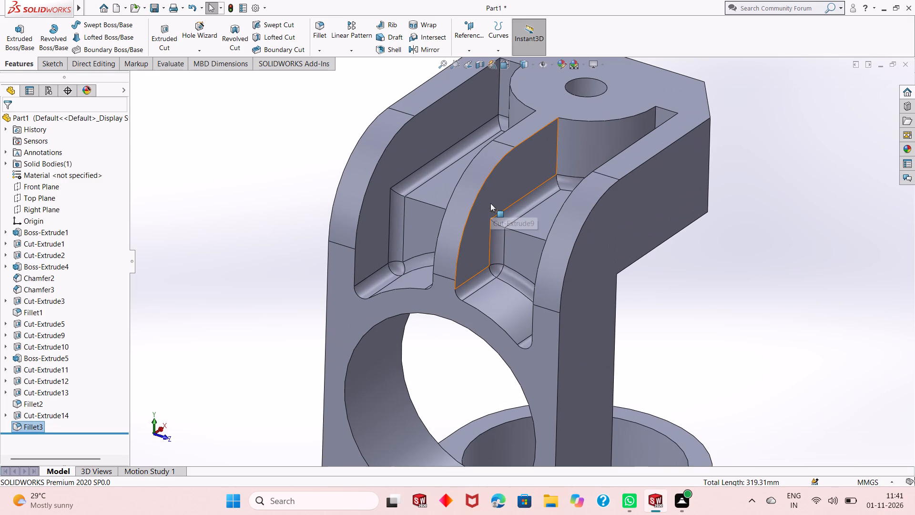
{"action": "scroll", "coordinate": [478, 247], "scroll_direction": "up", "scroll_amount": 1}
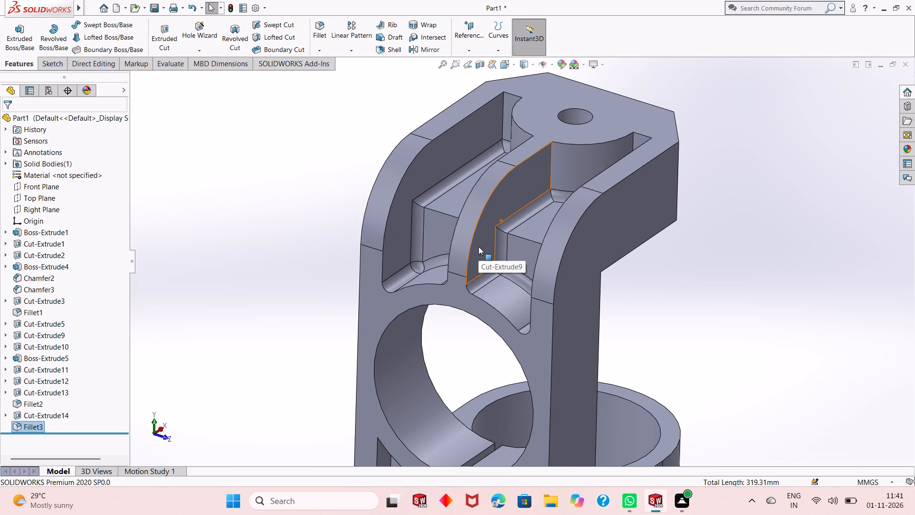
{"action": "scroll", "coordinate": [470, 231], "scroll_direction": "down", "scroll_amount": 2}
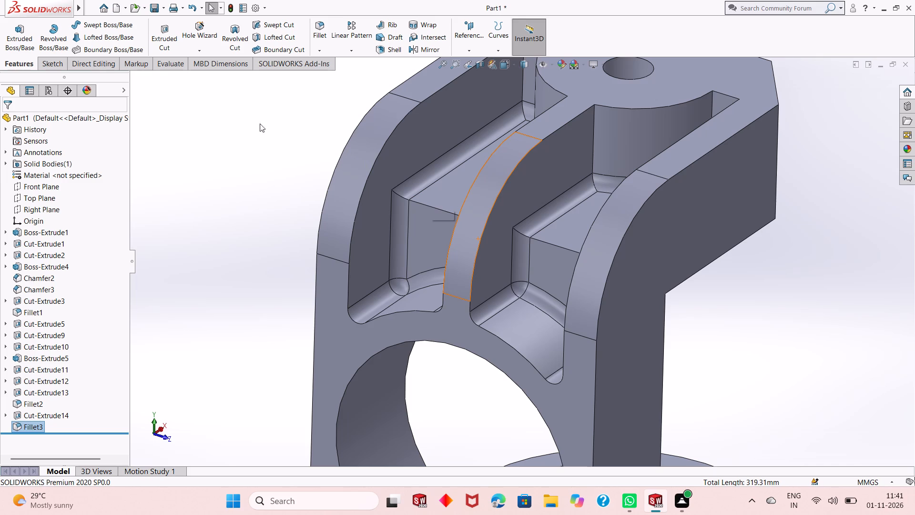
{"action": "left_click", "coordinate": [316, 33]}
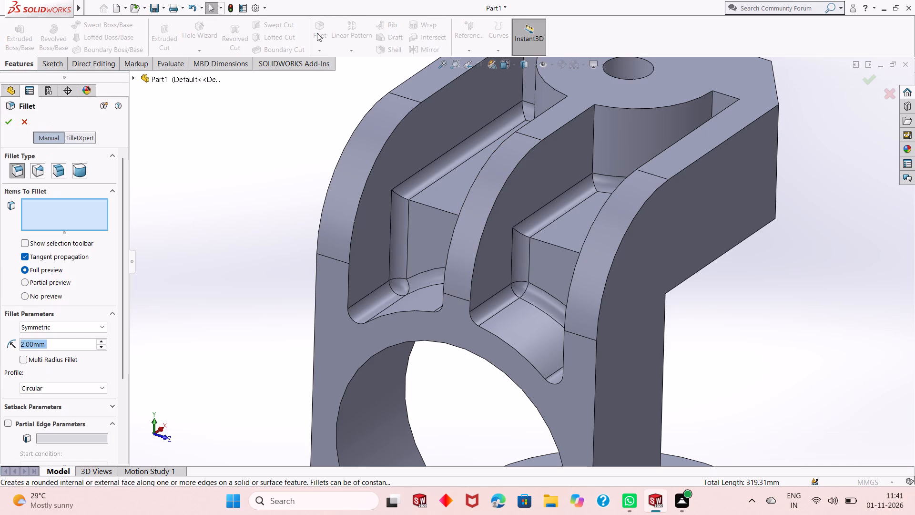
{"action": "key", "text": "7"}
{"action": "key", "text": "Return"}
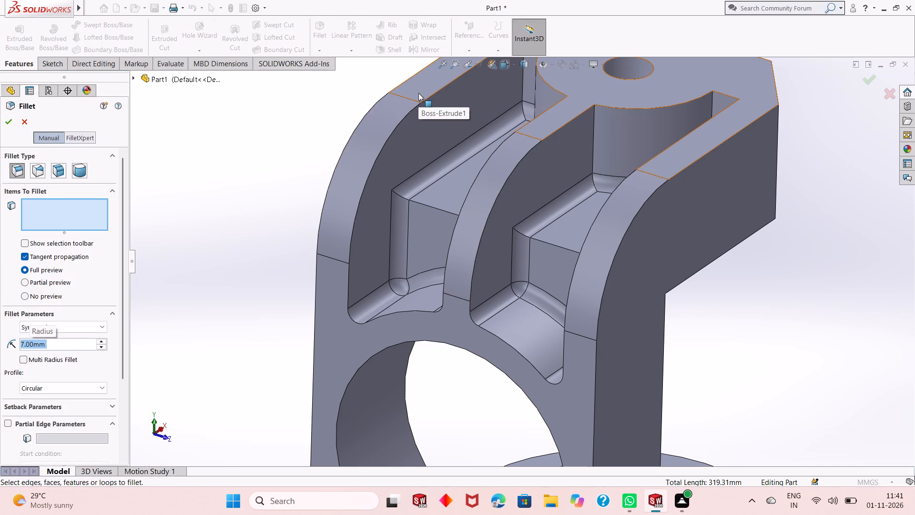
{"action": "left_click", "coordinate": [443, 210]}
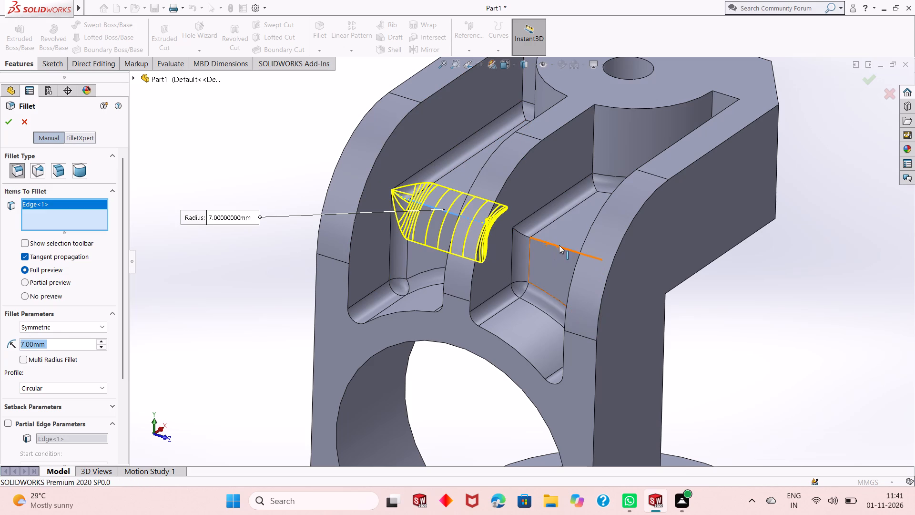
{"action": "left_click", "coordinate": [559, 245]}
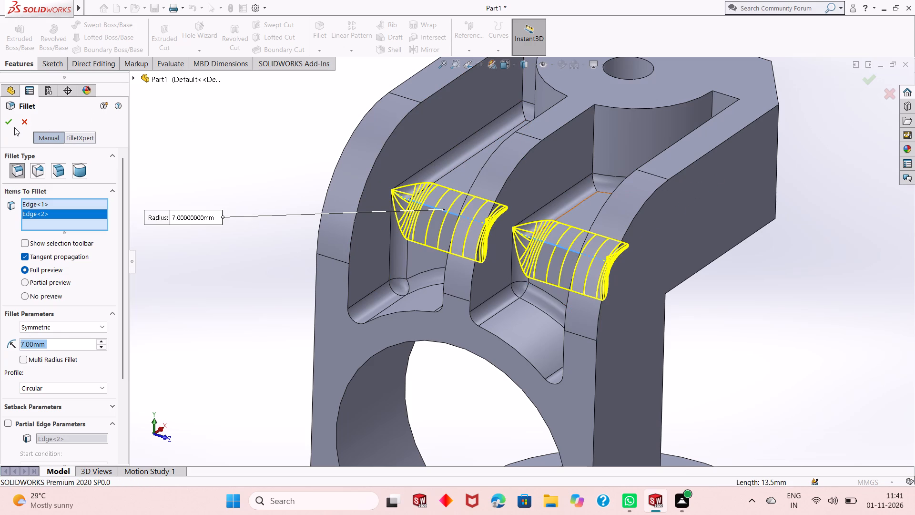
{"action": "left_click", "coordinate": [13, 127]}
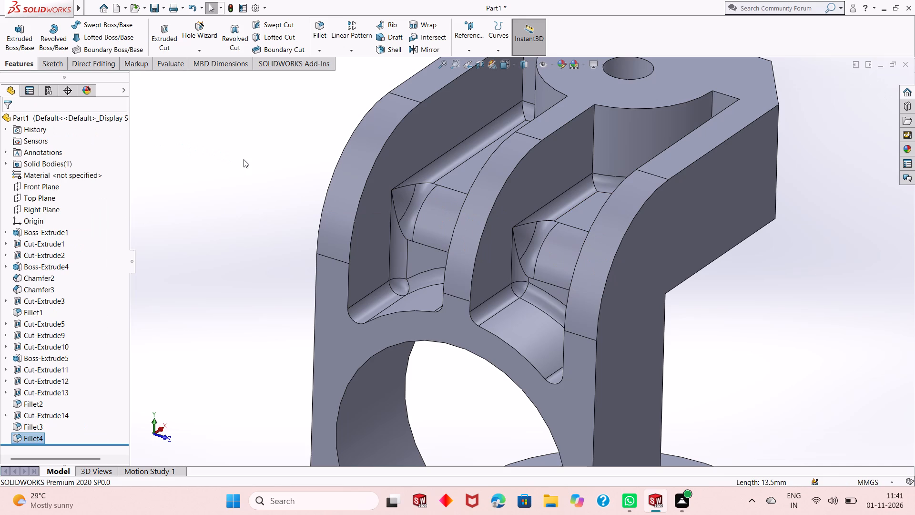
Undo the 7 mm fillet and the 2 mm fillet on the upper pockets.
{"action": "key", "text": "ctrl+z"}
{"action": "key", "text": "ctrl+z"}
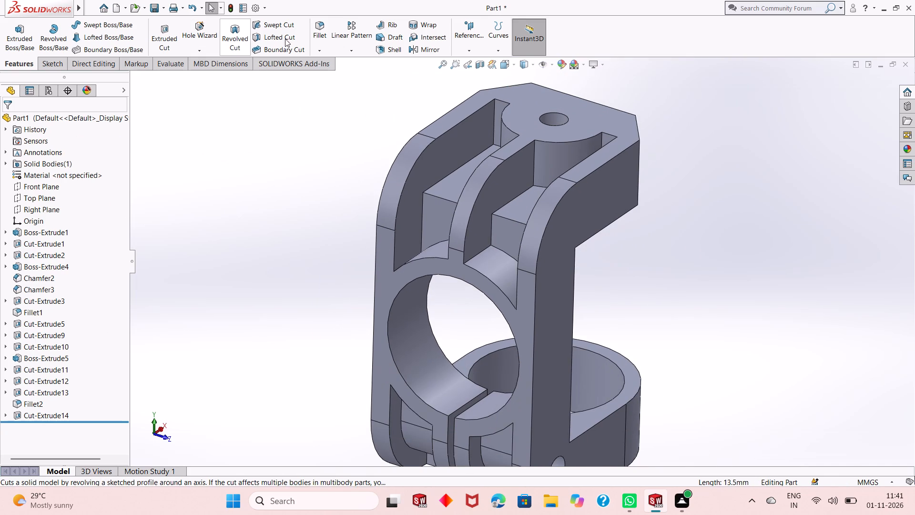
Create a 7 mm fillet on the edges between the upper floor and back wall in both upper pockets.
{"action": "left_click", "coordinate": [321, 27]}
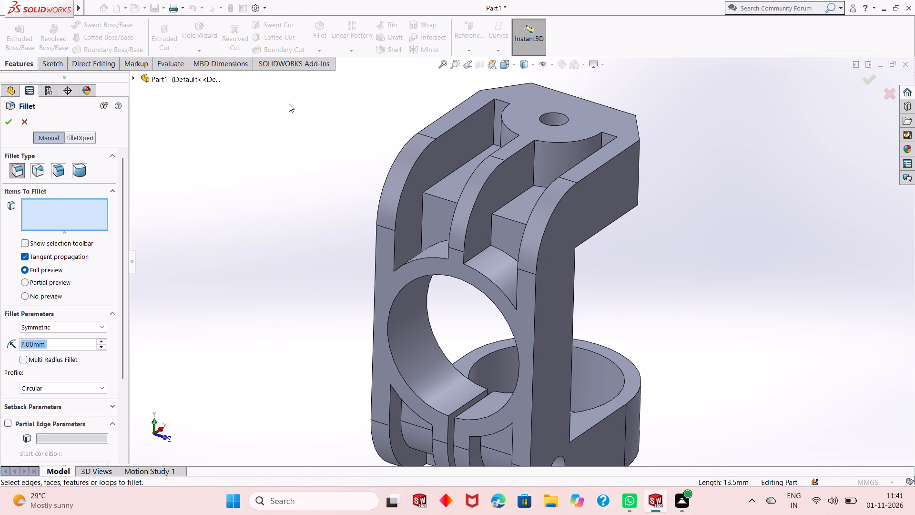
{"action": "key", "text": "7"}
{"action": "key", "text": "Return"}
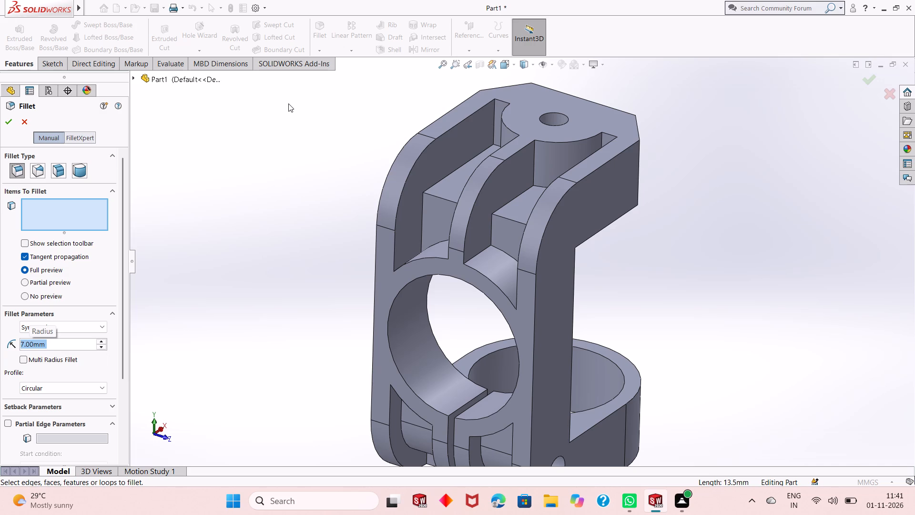
{"action": "scroll", "coordinate": [429, 186], "scroll_direction": "down", "scroll_amount": 2}
{"action": "left_click", "coordinate": [462, 212]}
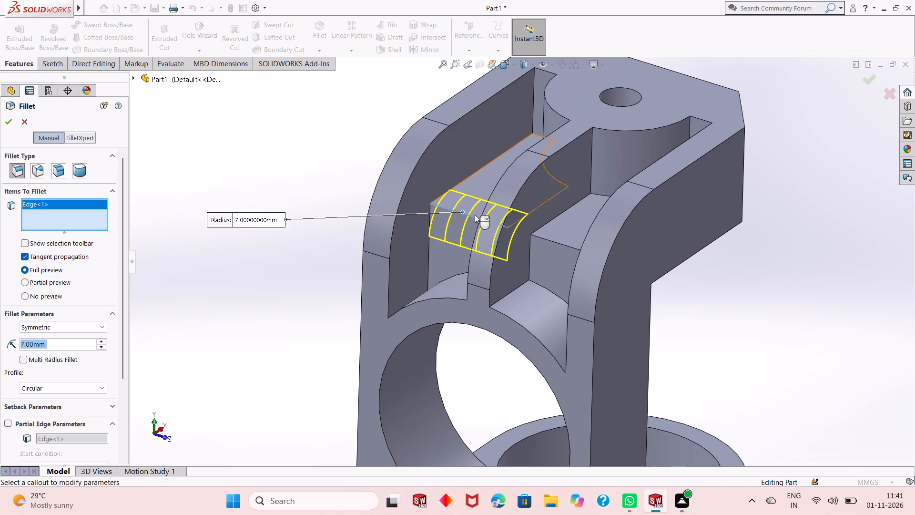
{"action": "left_click", "coordinate": [557, 241]}
{"action": "scroll", "coordinate": [511, 267], "scroll_direction": "up", "scroll_amount": 5}
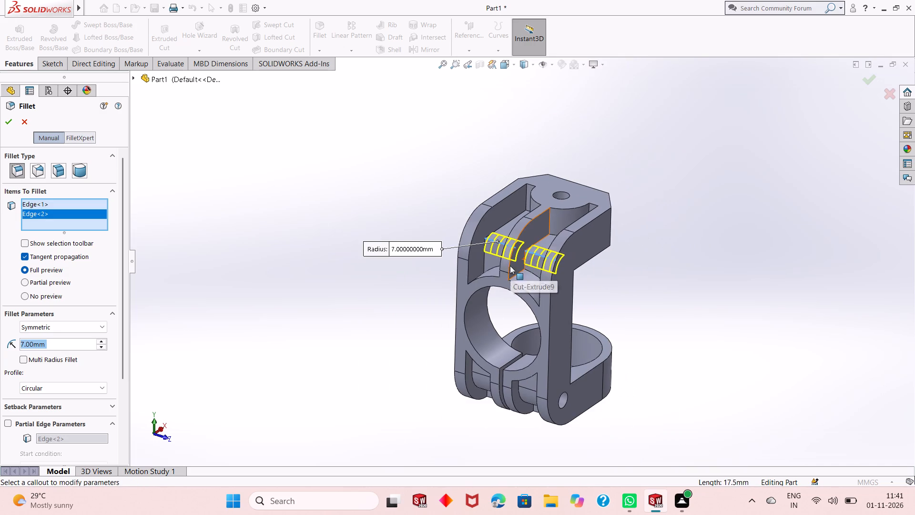
{"action": "scroll", "coordinate": [508, 326], "scroll_direction": "up", "scroll_amount": 1}
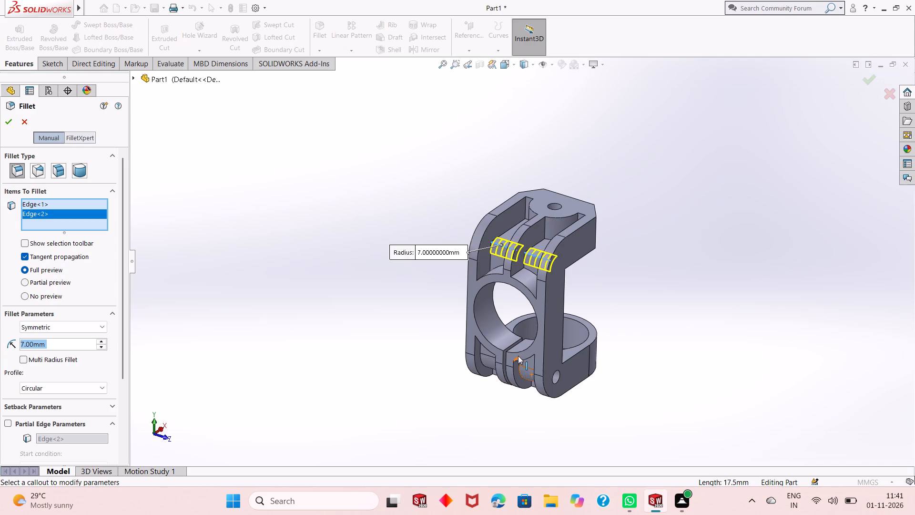
{"action": "scroll", "coordinate": [518, 356], "scroll_direction": "up", "scroll_amount": 1}
{"action": "scroll", "coordinate": [513, 336], "scroll_direction": "down", "scroll_amount": 3}
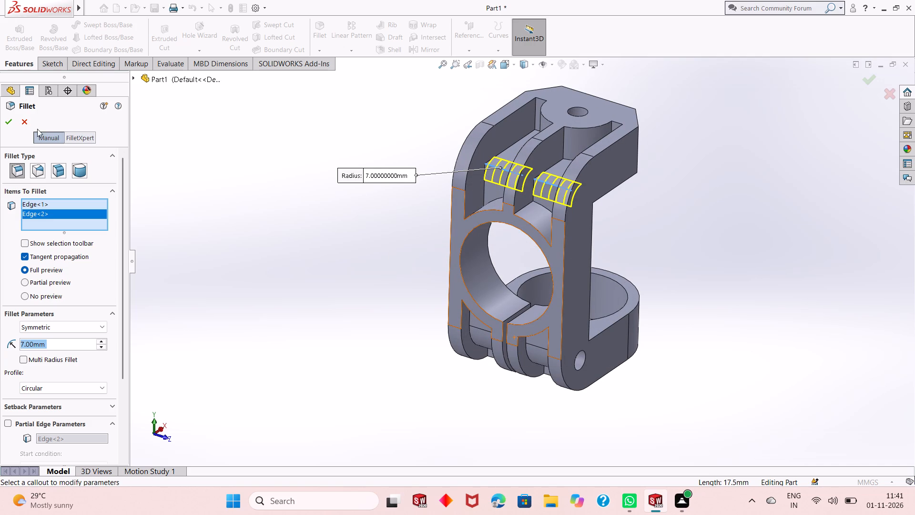
{"action": "left_click", "coordinate": [6, 121]}
Start a 2 mm fillet with the negative-Z pocket's outer-wall base edge along the upper floor and back wall.
{"action": "scroll", "coordinate": [524, 131], "scroll_direction": "down", "scroll_amount": 2}
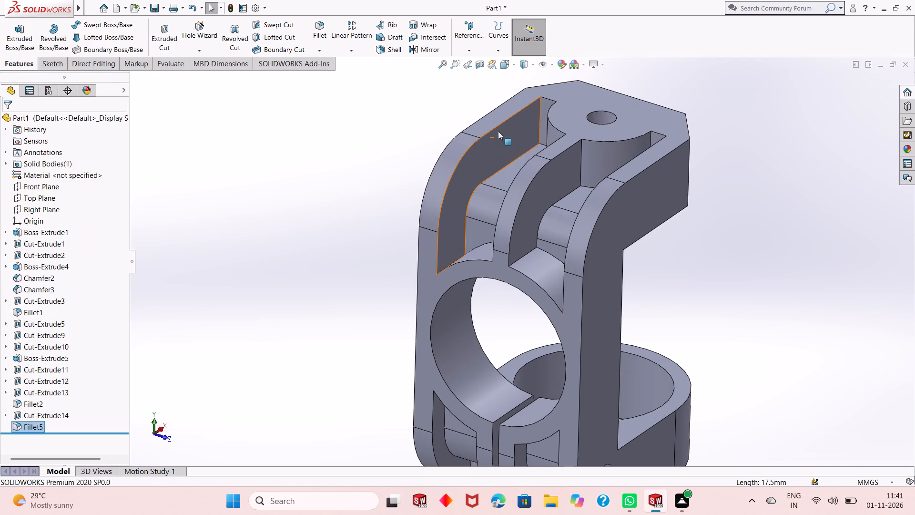
{"action": "left_click", "coordinate": [319, 34]}
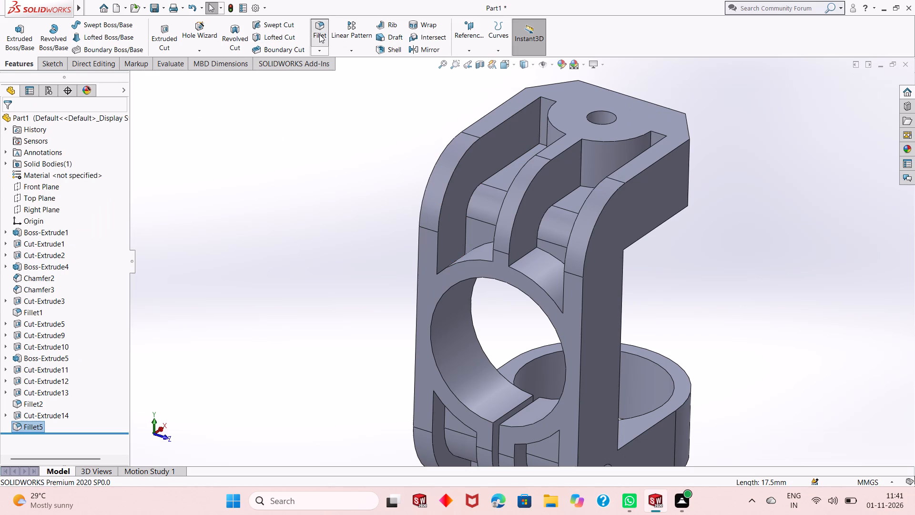
{"action": "key", "text": "2"}
{"action": "key", "text": "Return"}
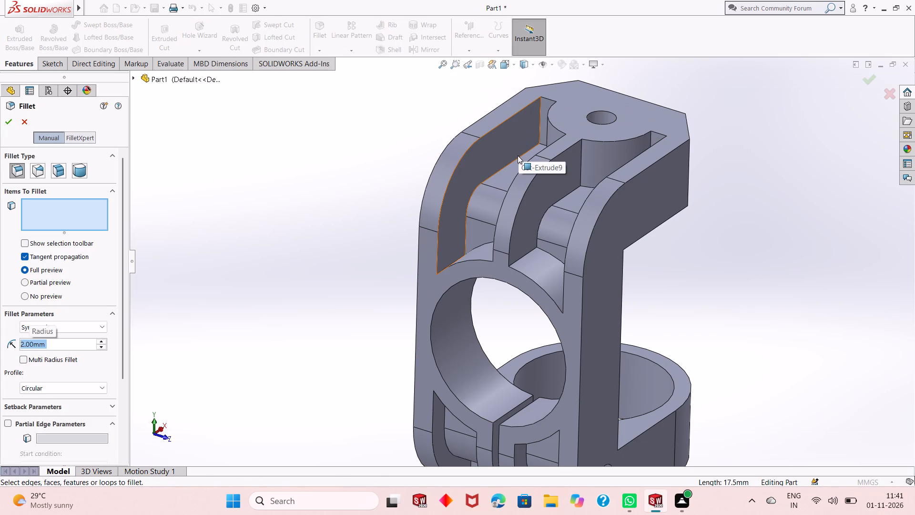
{"action": "left_click", "coordinate": [501, 170]}
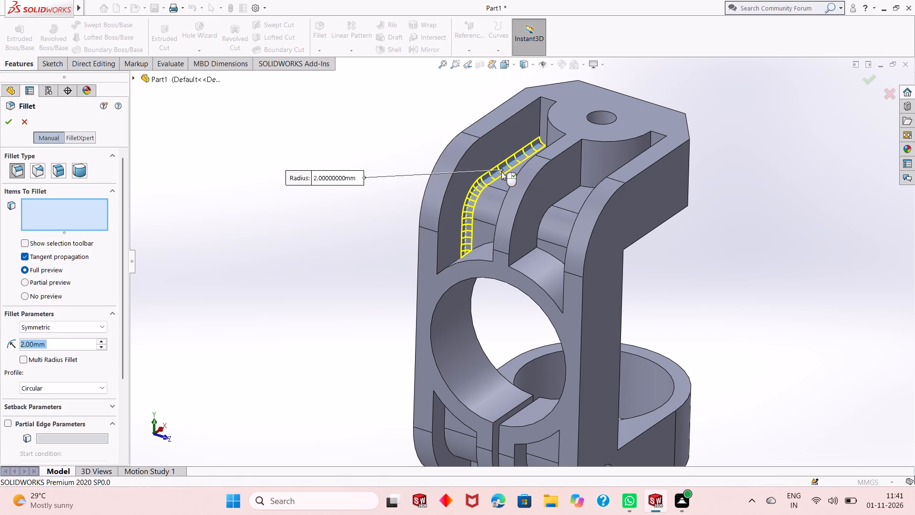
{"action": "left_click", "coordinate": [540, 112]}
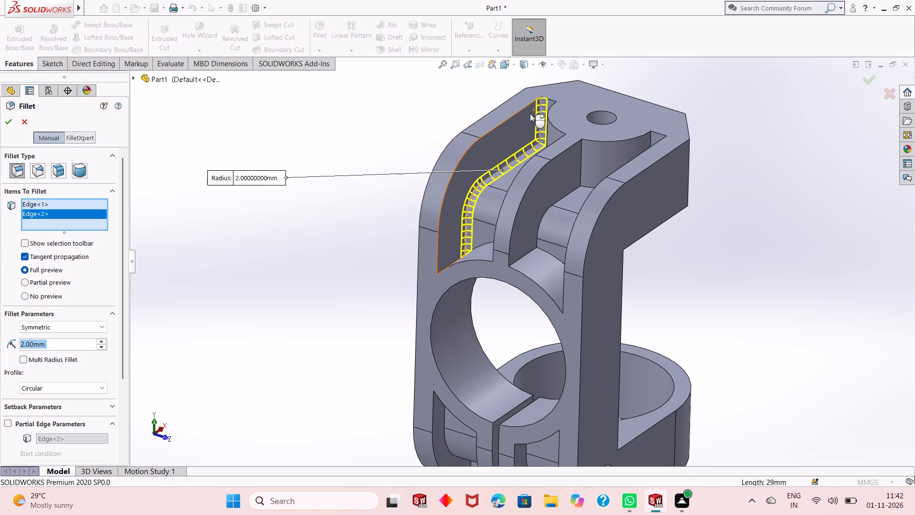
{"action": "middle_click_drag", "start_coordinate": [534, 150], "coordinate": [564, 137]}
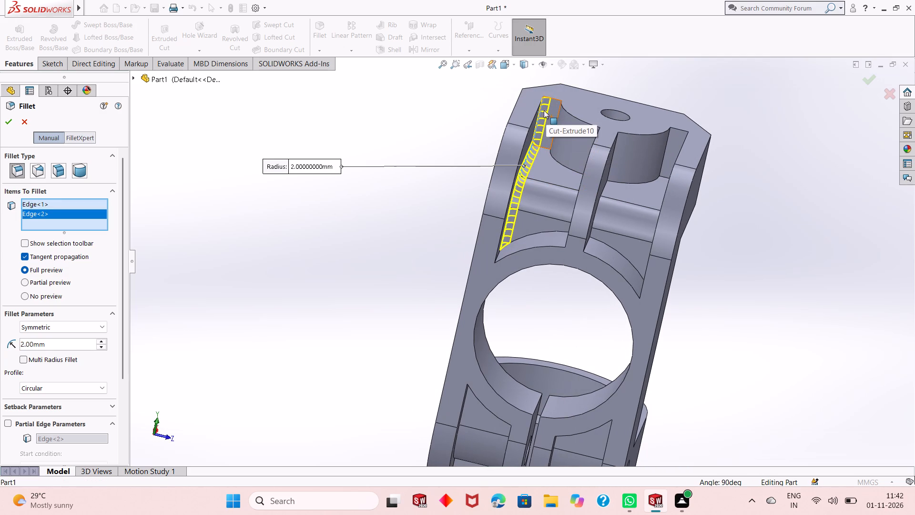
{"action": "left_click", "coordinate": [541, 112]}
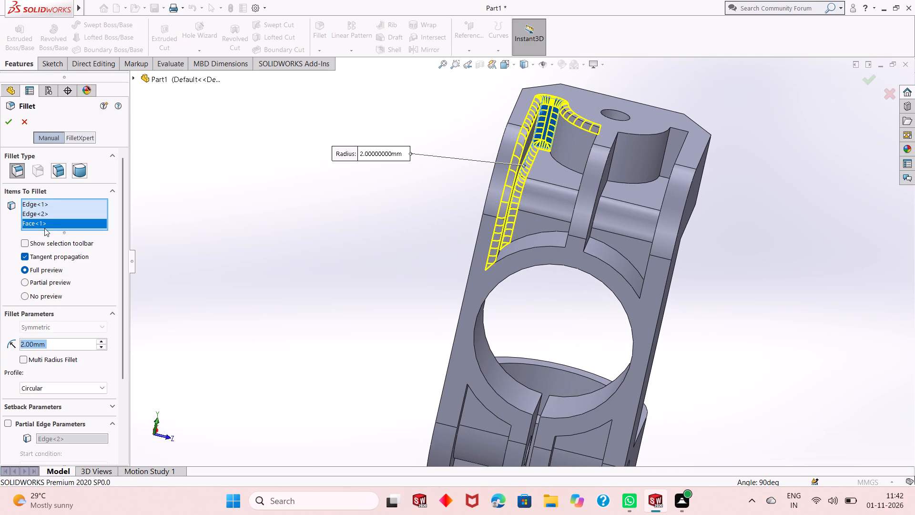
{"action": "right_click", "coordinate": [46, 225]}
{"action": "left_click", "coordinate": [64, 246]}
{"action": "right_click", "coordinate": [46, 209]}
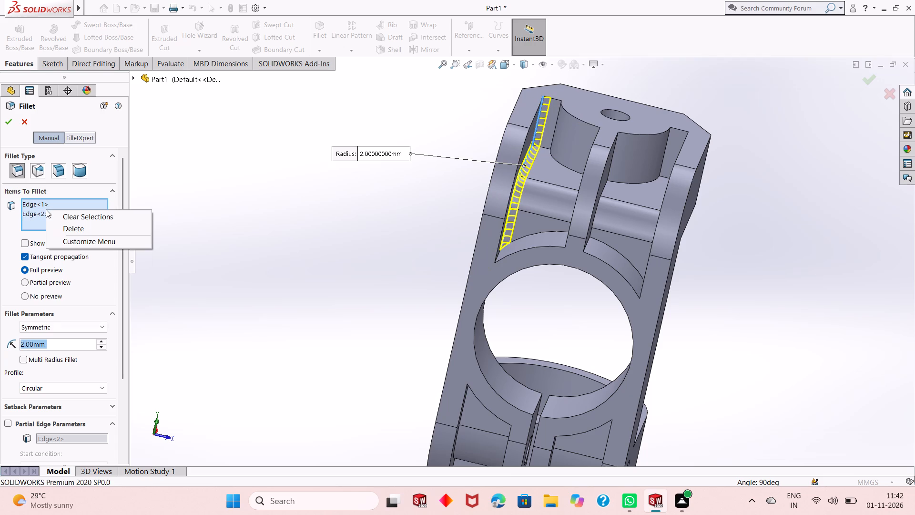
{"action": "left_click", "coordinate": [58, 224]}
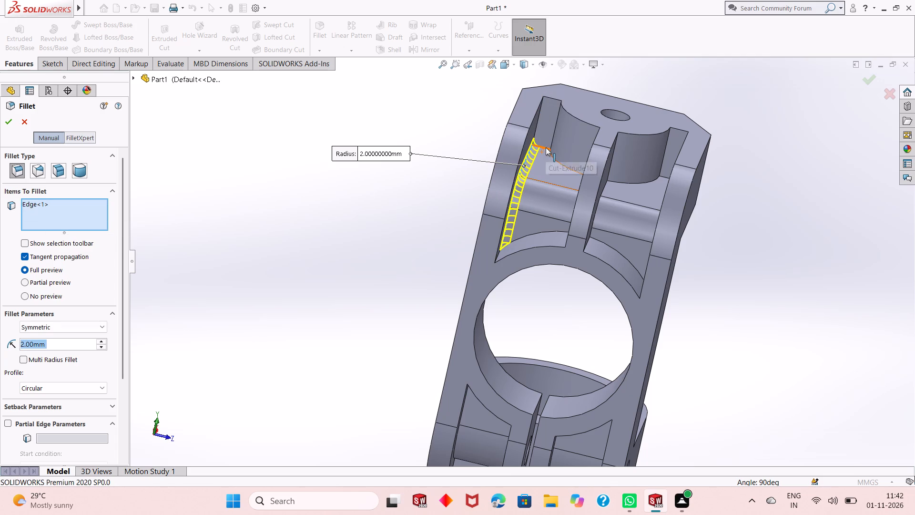
Add the negative-Z pocket's floor edges along the short end, boss and central rib to the 2 mm fillet.
{"action": "left_click", "coordinate": [546, 147]}
{"action": "left_click", "coordinate": [555, 162]}
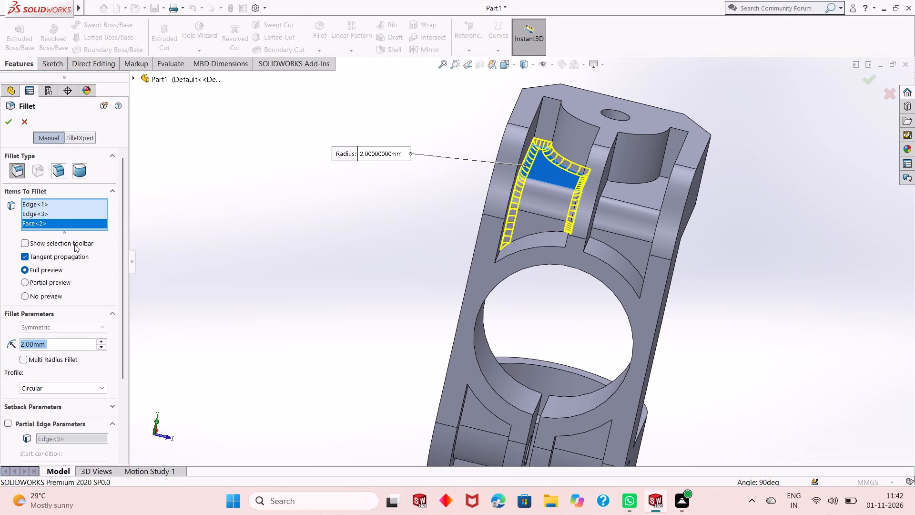
{"action": "right_click", "coordinate": [71, 220]}
{"action": "left_click", "coordinate": [91, 238]}
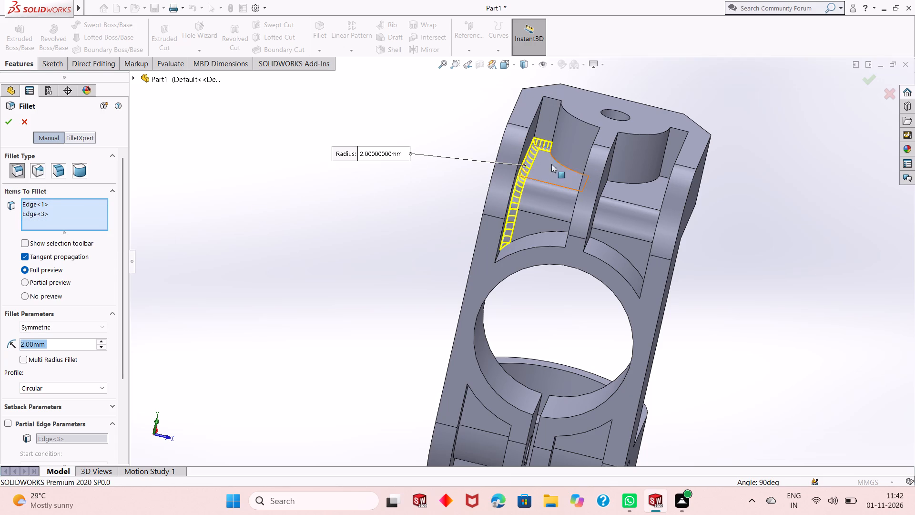
{"action": "left_click", "coordinate": [562, 165]}
{"action": "middle_click_drag", "start_coordinate": [562, 210], "coordinate": [567, 219]}
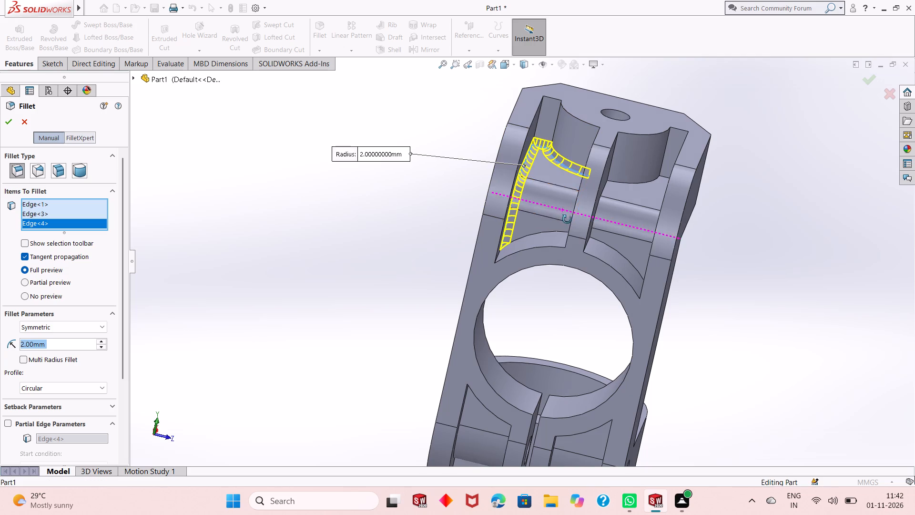
{"action": "middle_click_drag", "start_coordinate": [567, 219], "coordinate": [590, 256]}
{"action": "left_click", "coordinate": [576, 177]}
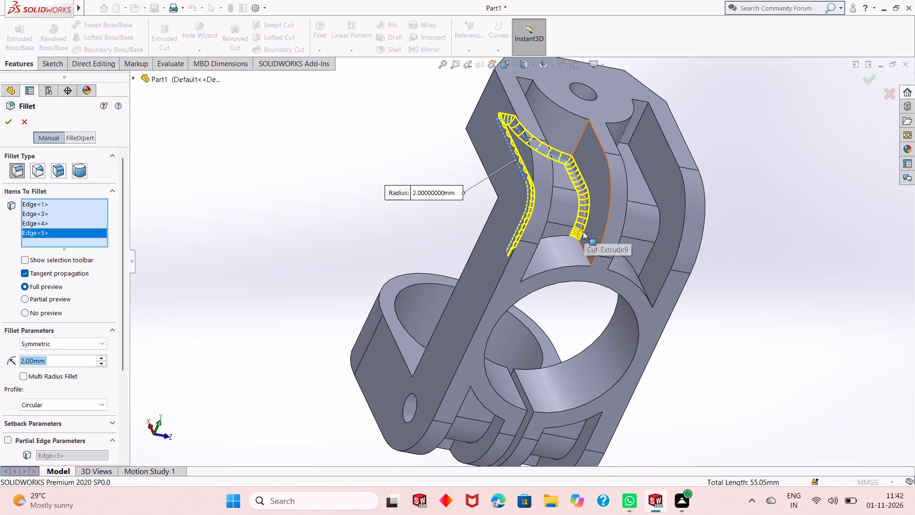
Add the negative-Z pocket's curved-ledge edges along the central rib, back wall and outer wall to the 2 mm fillet.
{"action": "left_click", "coordinate": [584, 246]}
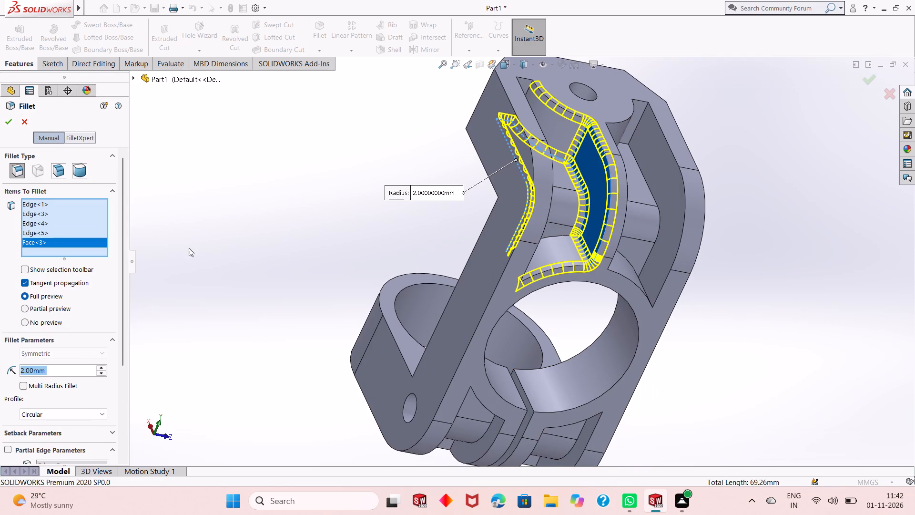
{"action": "right_click", "coordinate": [39, 241]}
{"action": "left_click", "coordinate": [64, 256]}
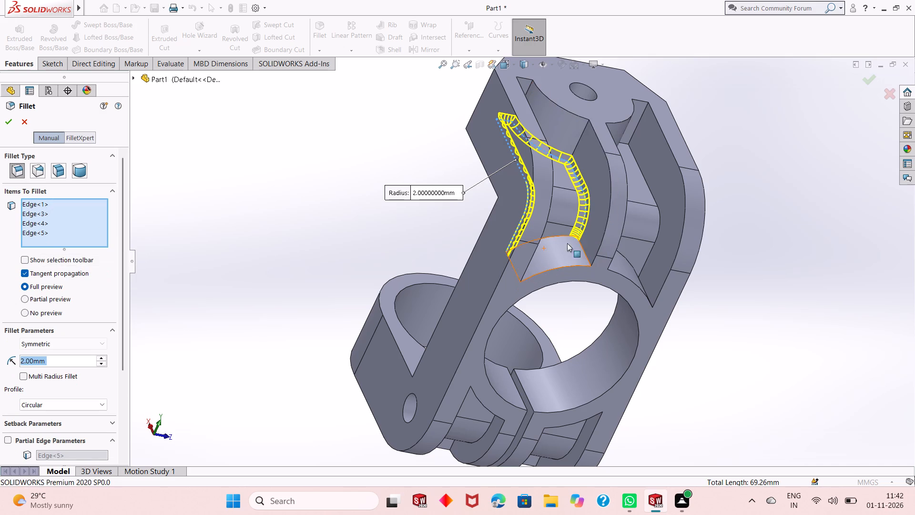
{"action": "left_click", "coordinate": [583, 248]}
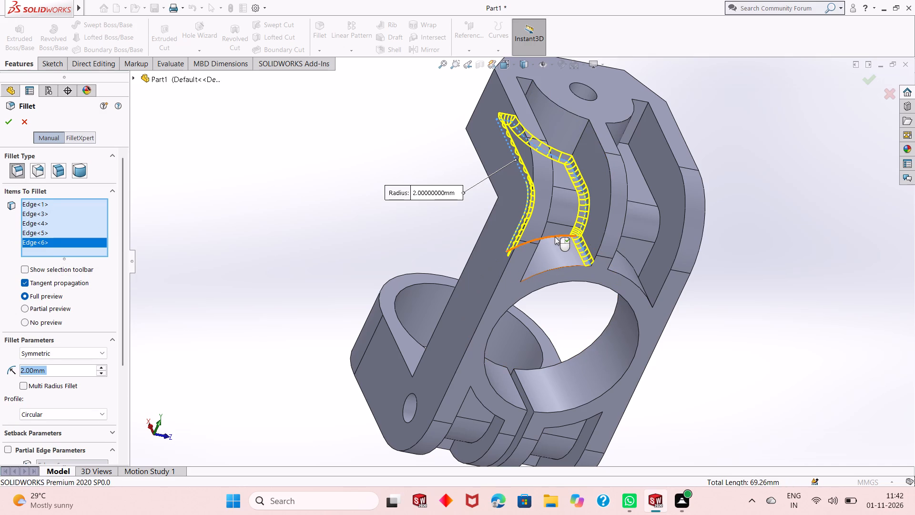
{"action": "left_click", "coordinate": [555, 237]}
{"action": "middle_click_drag", "start_coordinate": [564, 254], "coordinate": [516, 274]}
{"action": "left_click", "coordinate": [528, 260]}
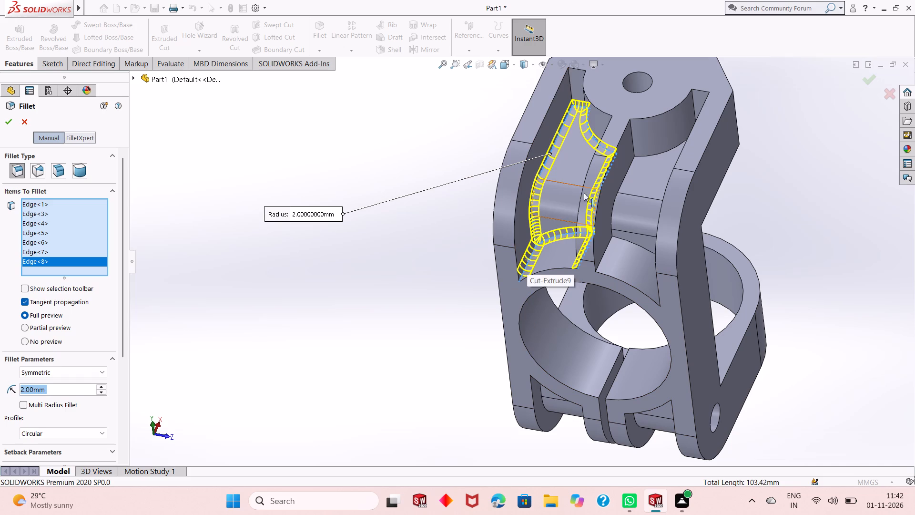
Add the positive-Z upper pocket's floor edges along boss, rib, short end and outer wall, plus its curved-ledge edges, to the 2 mm fillet.
{"action": "left_click", "coordinate": [647, 156]}
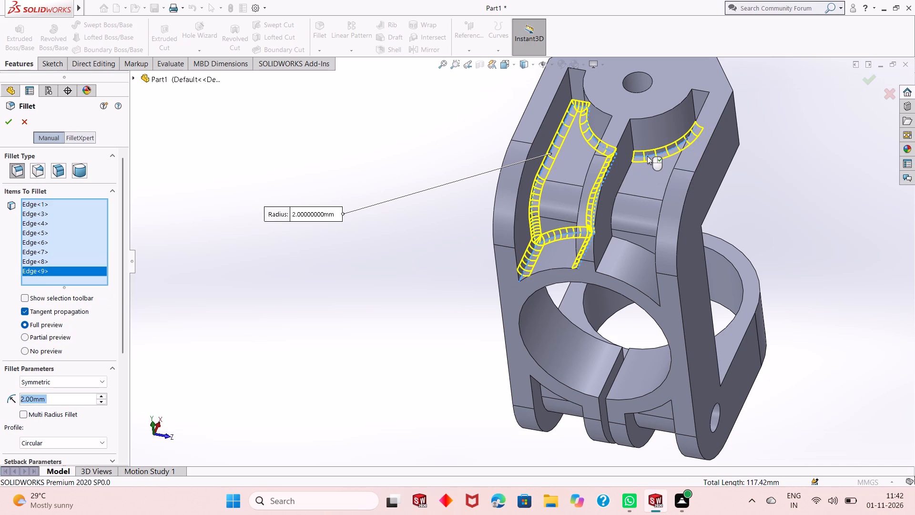
{"action": "left_click", "coordinate": [624, 178]}
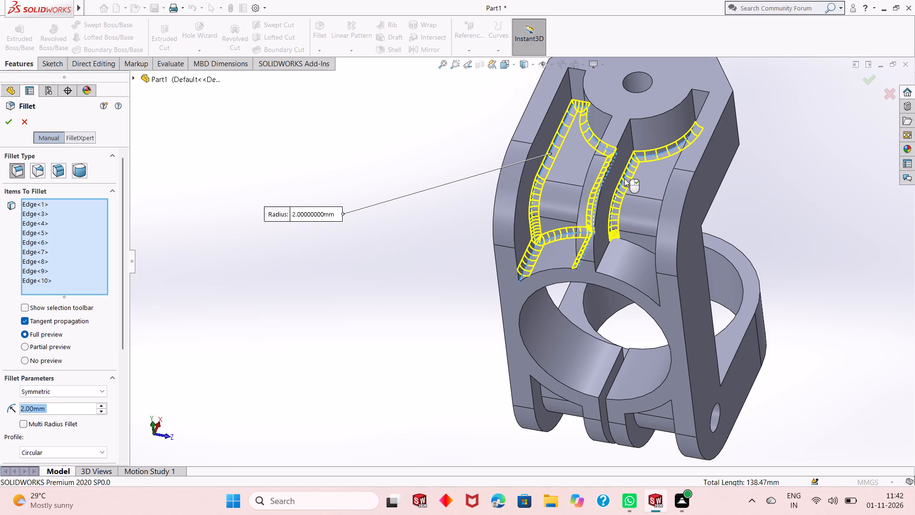
{"action": "left_click", "coordinate": [602, 258]}
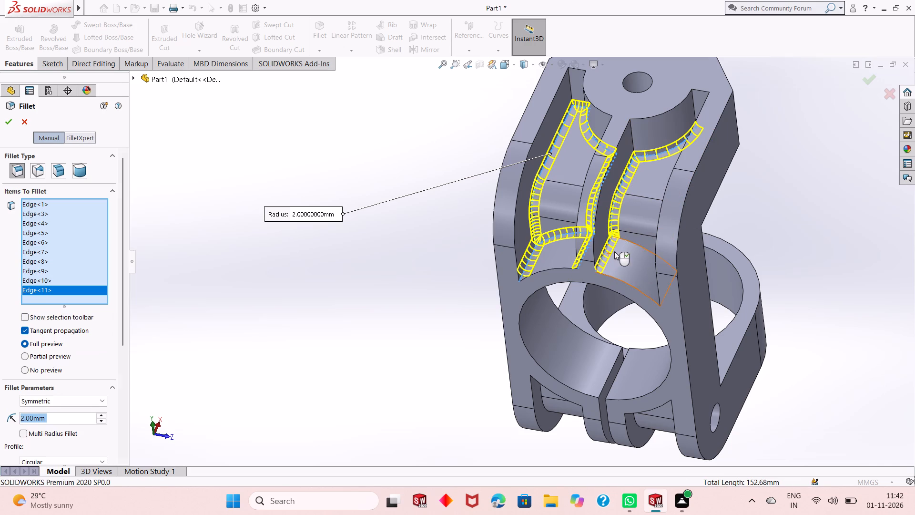
{"action": "left_click", "coordinate": [634, 243]}
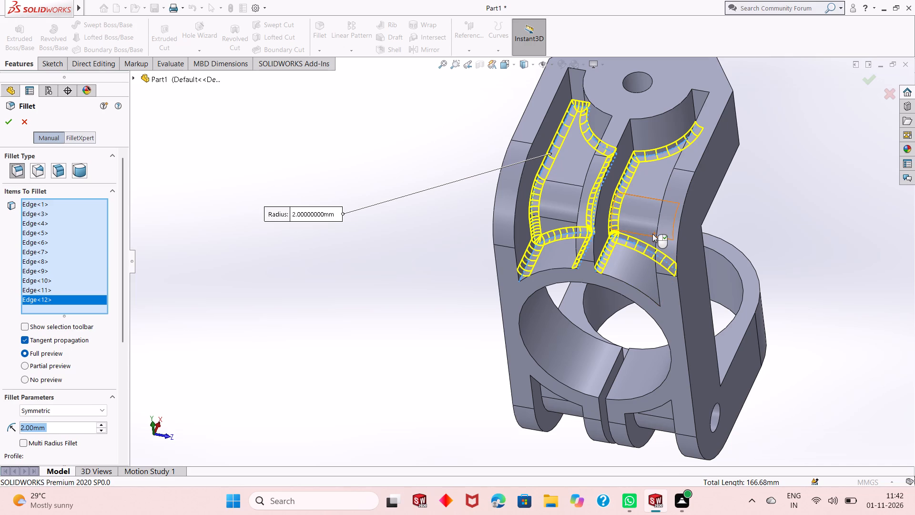
{"action": "middle_click_drag", "start_coordinate": [634, 232], "coordinate": [659, 229]}
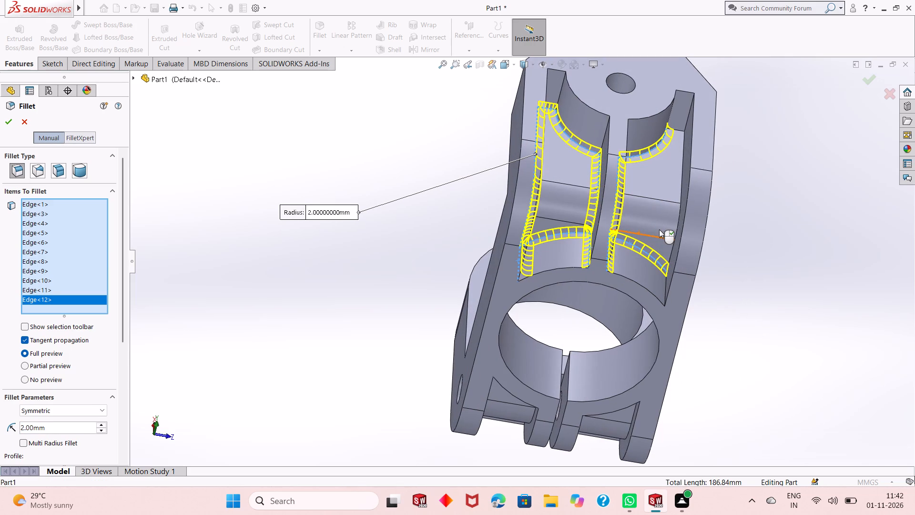
{"action": "left_click", "coordinate": [677, 131]}
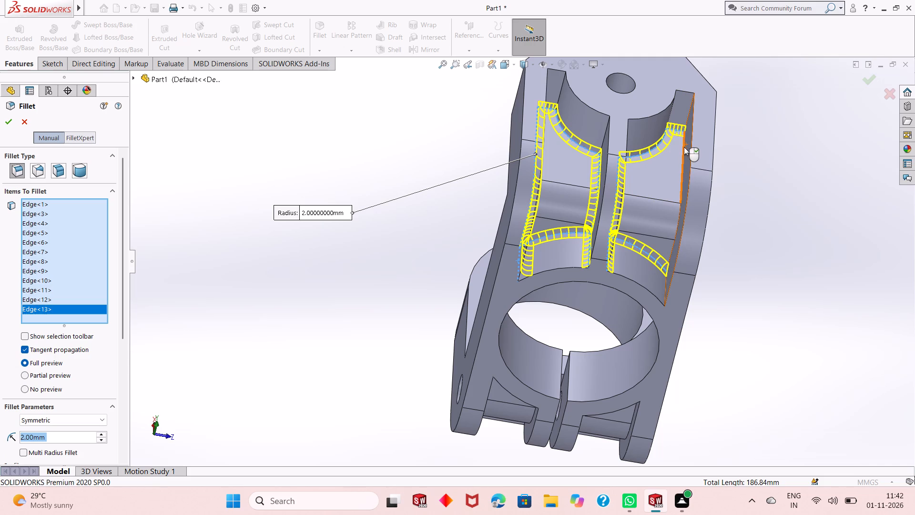
{"action": "left_click", "coordinate": [682, 145]}
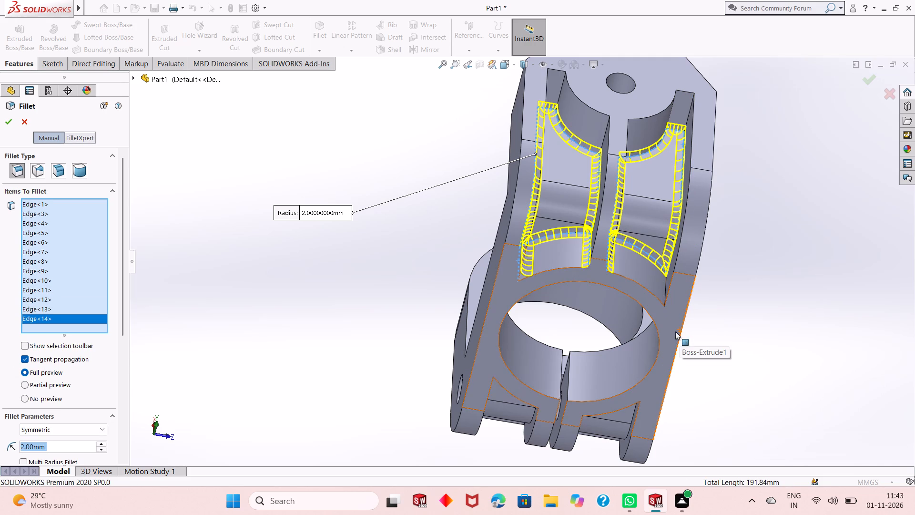
{"action": "left_click", "coordinate": [666, 278]}
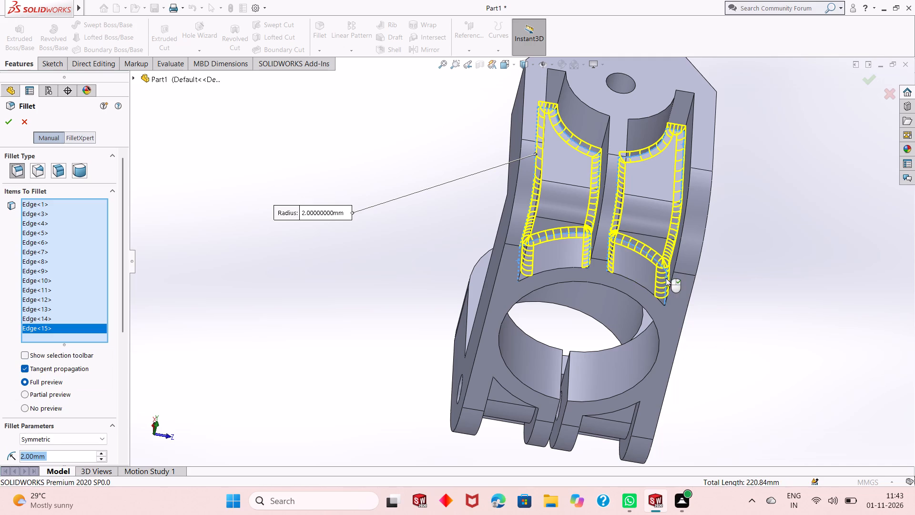
Add the long floor edges along the outer walls and central ribs of both lower pockets to the 2 mm fillet.
{"action": "middle_click_drag", "start_coordinate": [708, 261], "coordinate": [716, 272]}
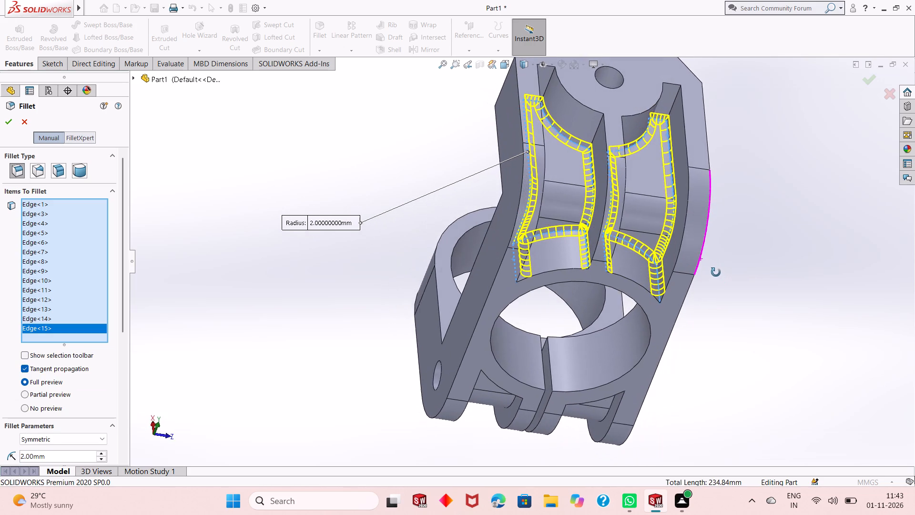
{"action": "middle_click_drag", "start_coordinate": [716, 272], "coordinate": [680, 268]}
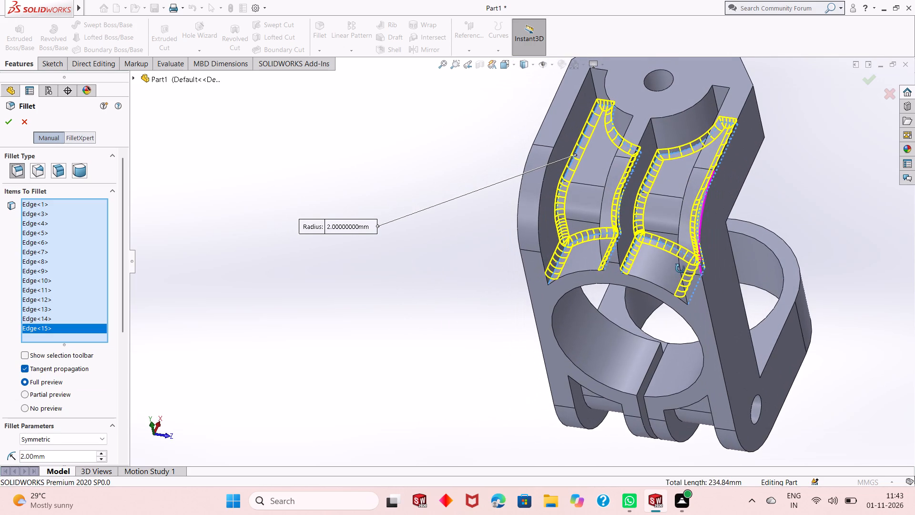
{"action": "middle_click_drag", "start_coordinate": [680, 268], "coordinate": [681, 262]}
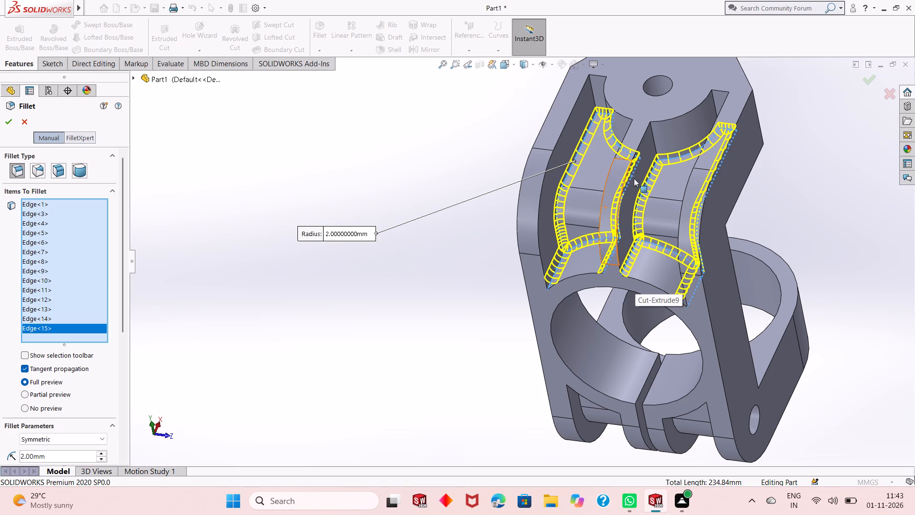
{"action": "scroll", "coordinate": [610, 277], "scroll_direction": "up", "scroll_amount": 1}
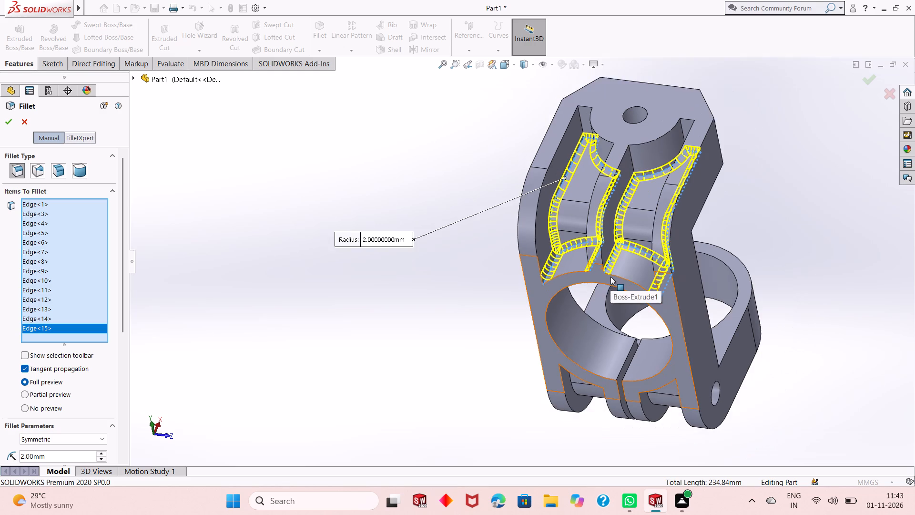
{"action": "scroll", "coordinate": [610, 277], "scroll_direction": "up", "scroll_amount": 4}
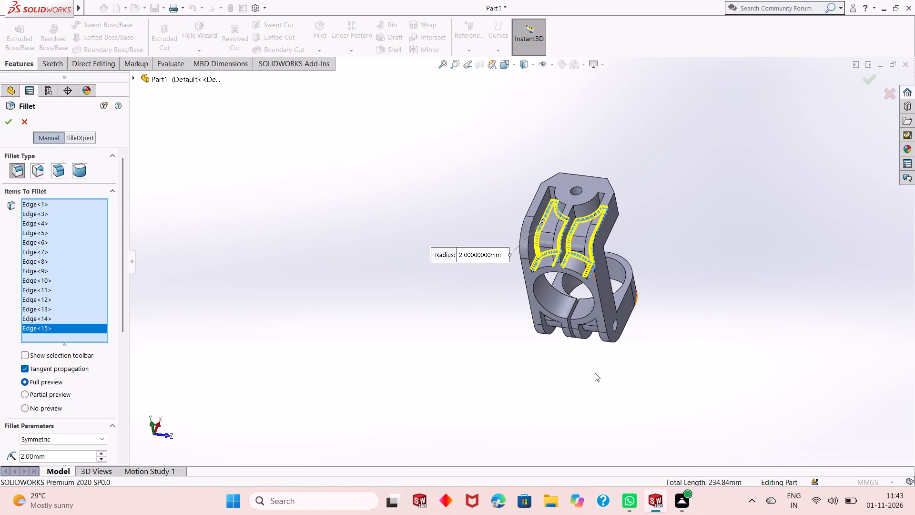
{"action": "middle_click_drag", "start_coordinate": [594, 373], "coordinate": [569, 175]}
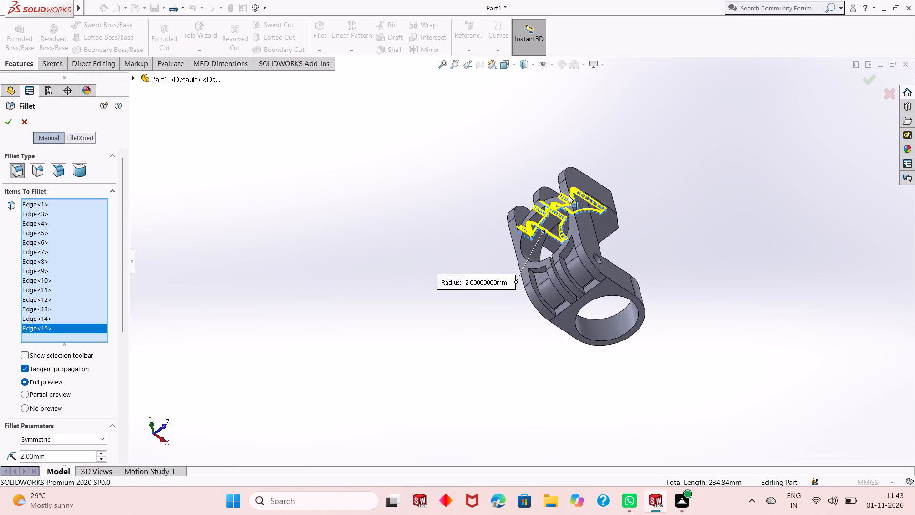
{"action": "scroll", "coordinate": [560, 268], "scroll_direction": "down", "scroll_amount": 7}
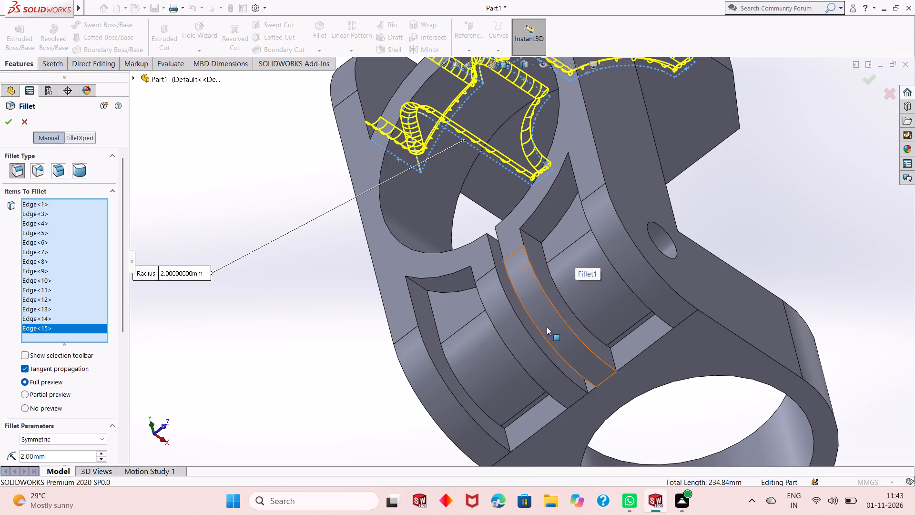
{"action": "scroll", "coordinate": [549, 328], "scroll_direction": "up", "scroll_amount": 4}
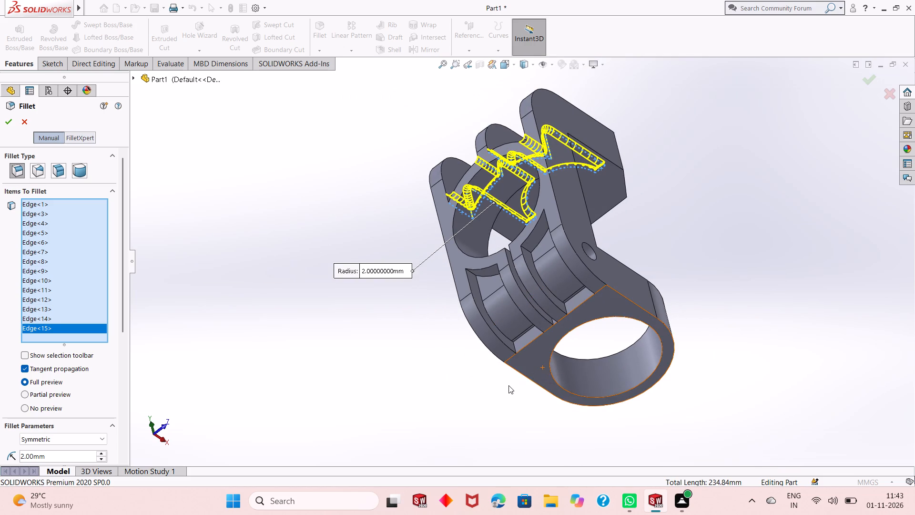
{"action": "middle_click_drag", "start_coordinate": [508, 385], "coordinate": [533, 369]}
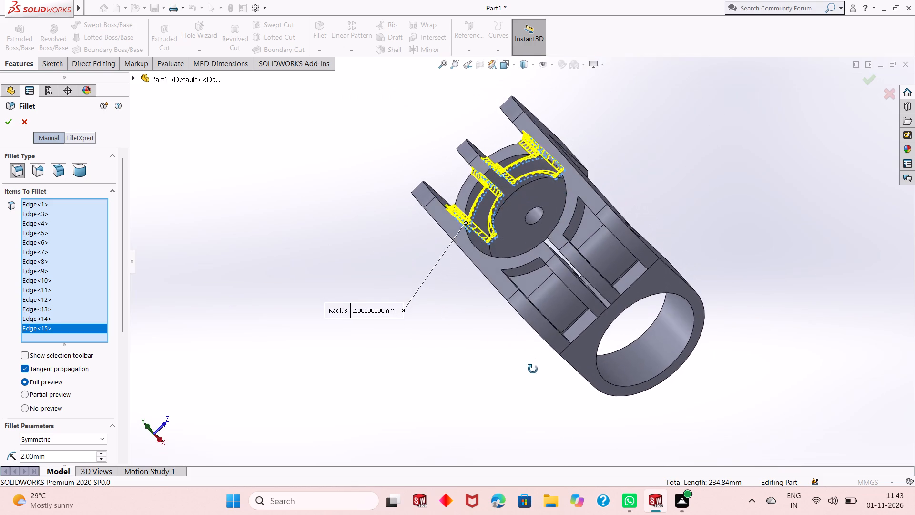
{"action": "middle_click_drag", "start_coordinate": [533, 369], "coordinate": [508, 420]}
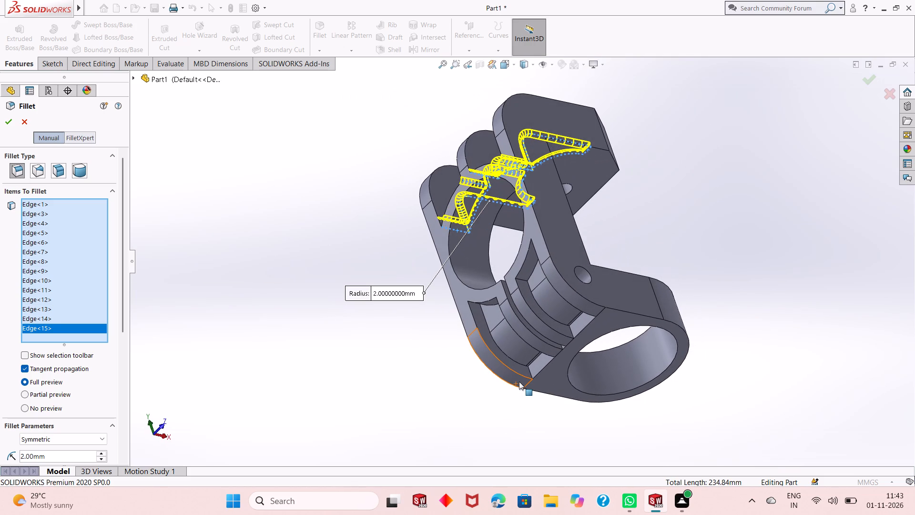
{"action": "left_click", "coordinate": [495, 341]}
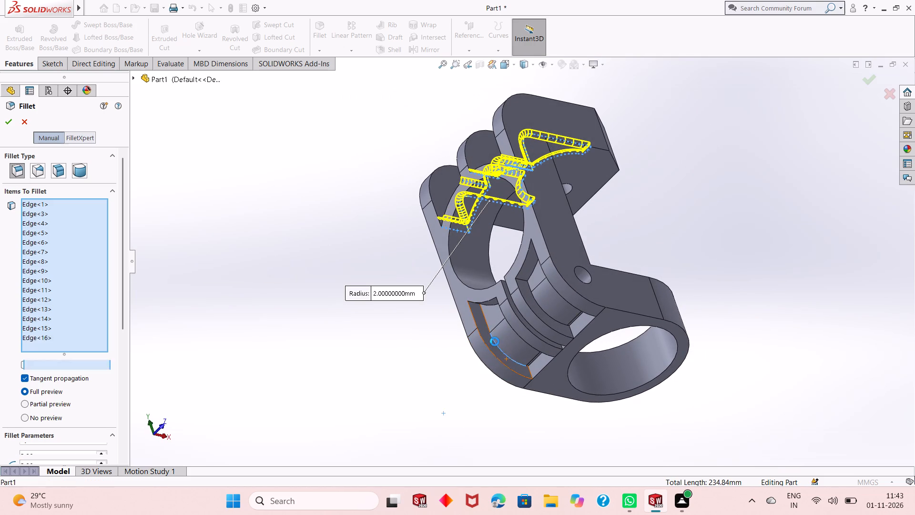
{"action": "middle_click", "coordinate": [440, 386]}
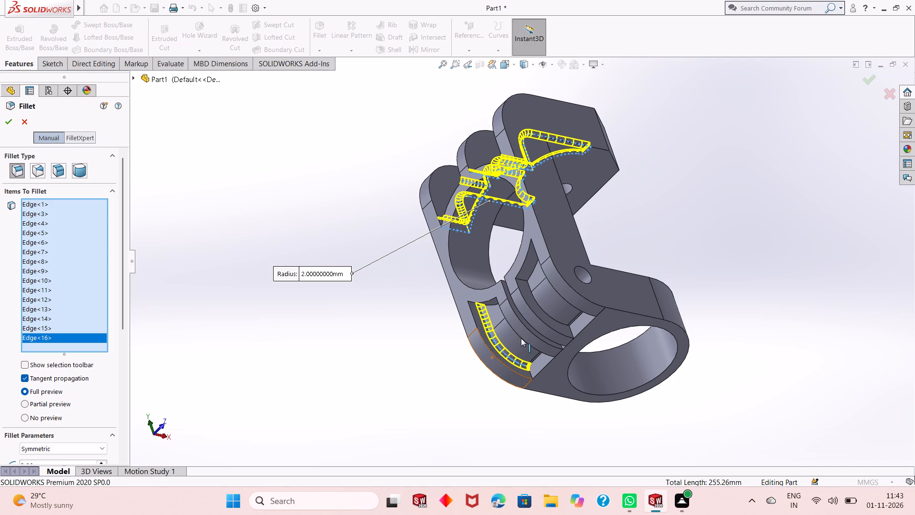
{"action": "left_click", "coordinate": [548, 315]}
{"action": "middle_click_drag", "start_coordinate": [486, 369], "coordinate": [528, 342]}
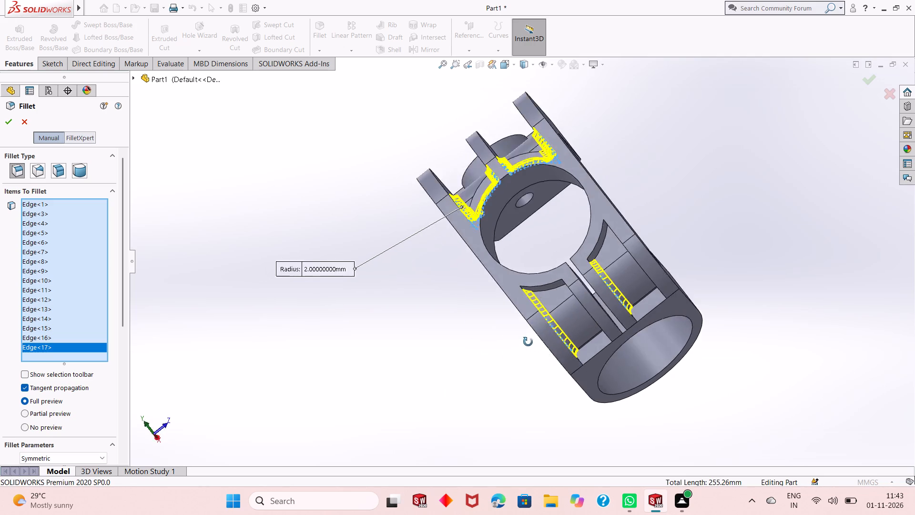
{"action": "middle_click_drag", "start_coordinate": [528, 342], "coordinate": [540, 319]}
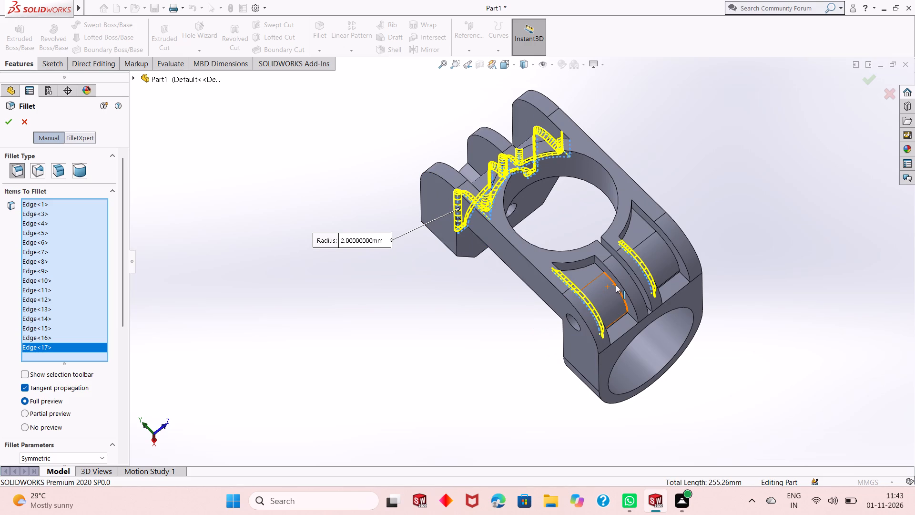
{"action": "left_click", "coordinate": [616, 285]}
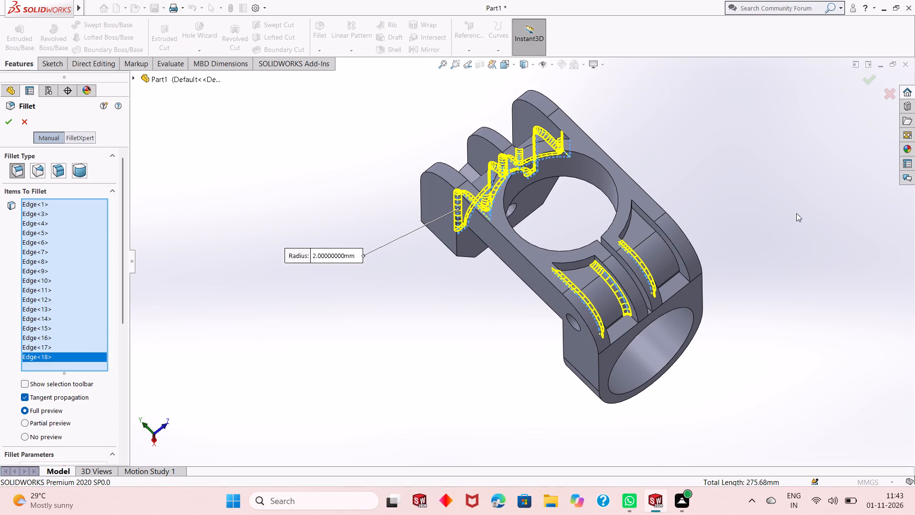
{"action": "left_click", "coordinate": [665, 242]}
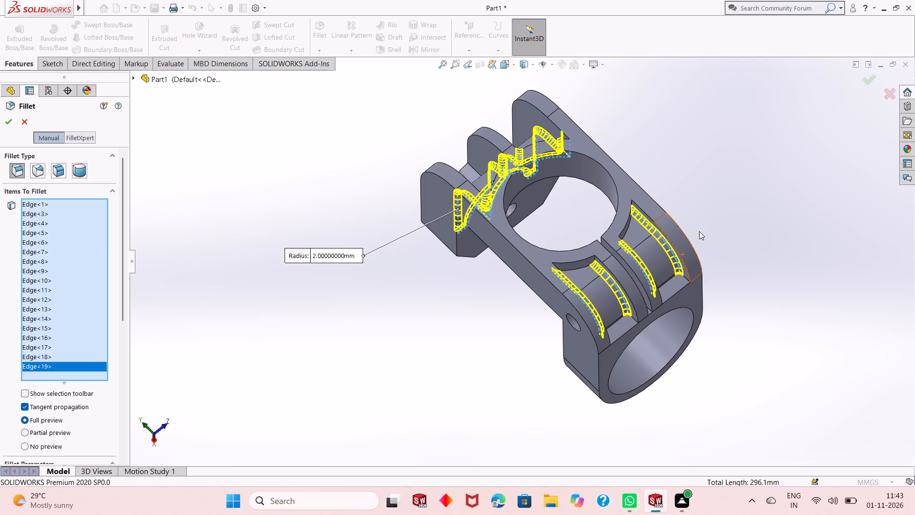
Add the curved end edges beside the large clamp bore in both lower pockets to the 2 mm fillet.
{"action": "middle_click_drag", "start_coordinate": [703, 232], "coordinate": [719, 264]}
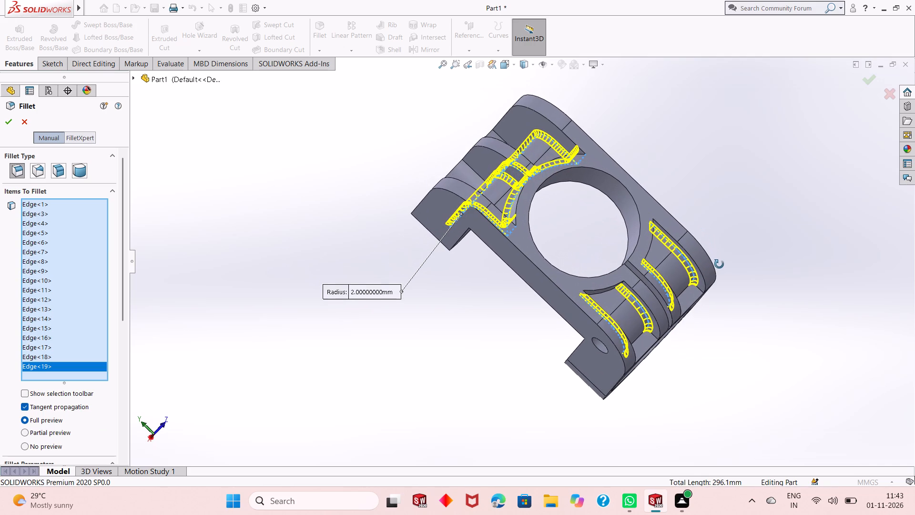
{"action": "middle_click_drag", "start_coordinate": [719, 264], "coordinate": [728, 256]}
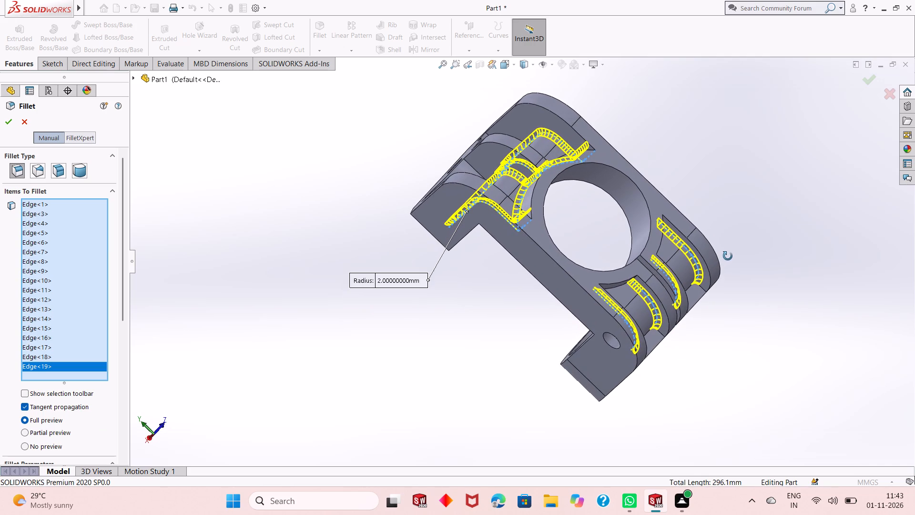
{"action": "middle_click_drag", "start_coordinate": [728, 256], "coordinate": [704, 214]}
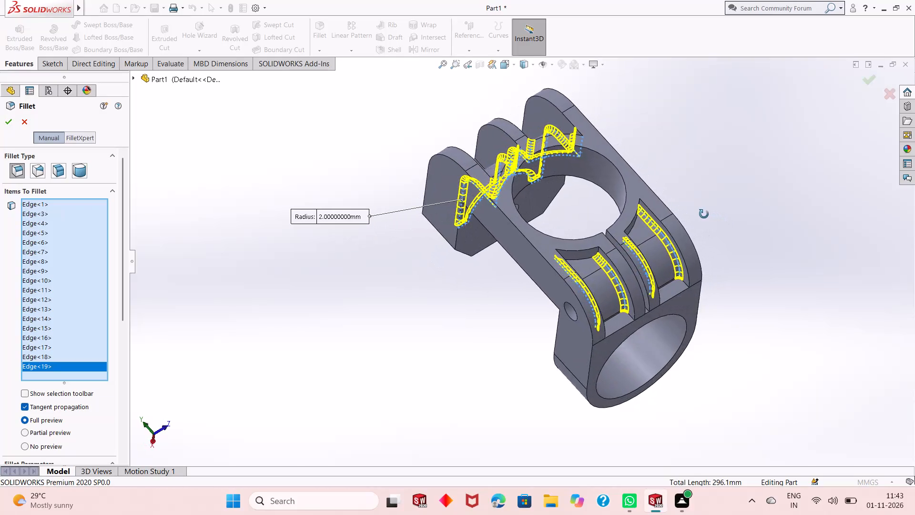
{"action": "middle_click_drag", "start_coordinate": [704, 214], "coordinate": [679, 237]}
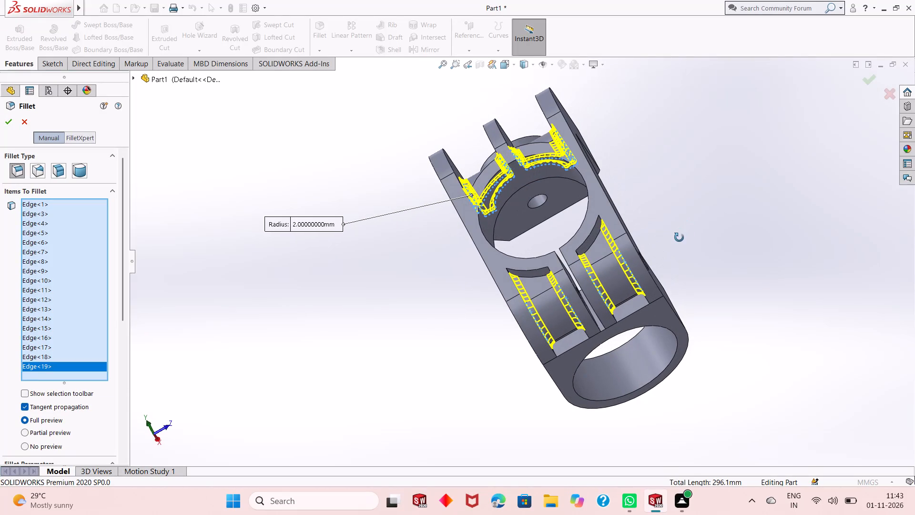
{"action": "middle_click_drag", "start_coordinate": [679, 237], "coordinate": [679, 239]}
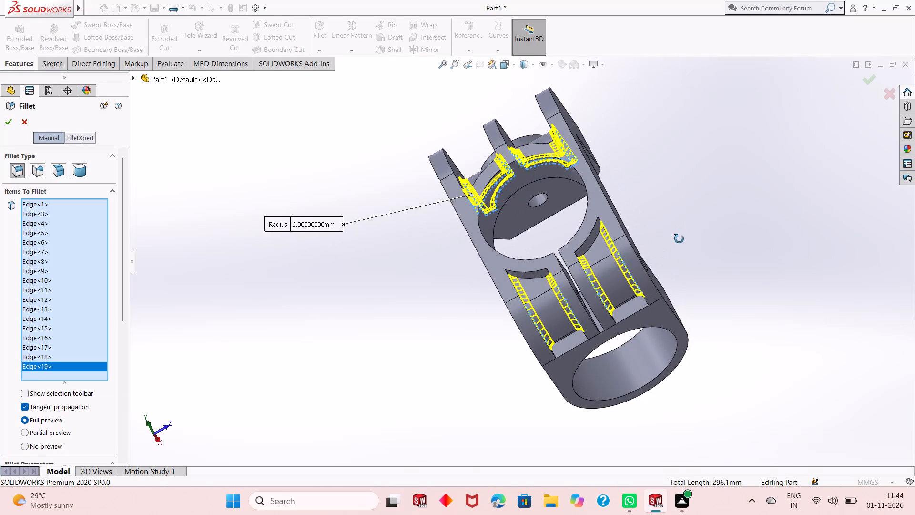
{"action": "middle_click_drag", "start_coordinate": [679, 239], "coordinate": [690, 236]}
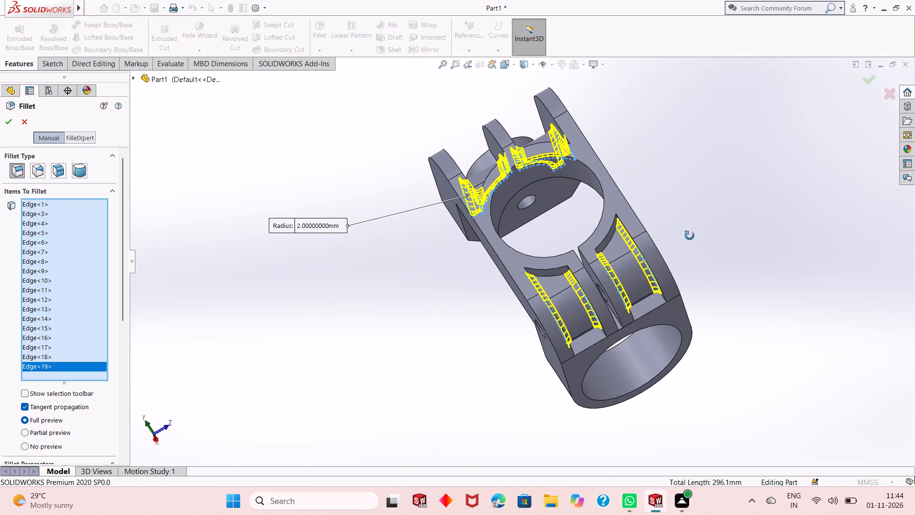
{"action": "middle_click_drag", "start_coordinate": [690, 236], "coordinate": [690, 251]}
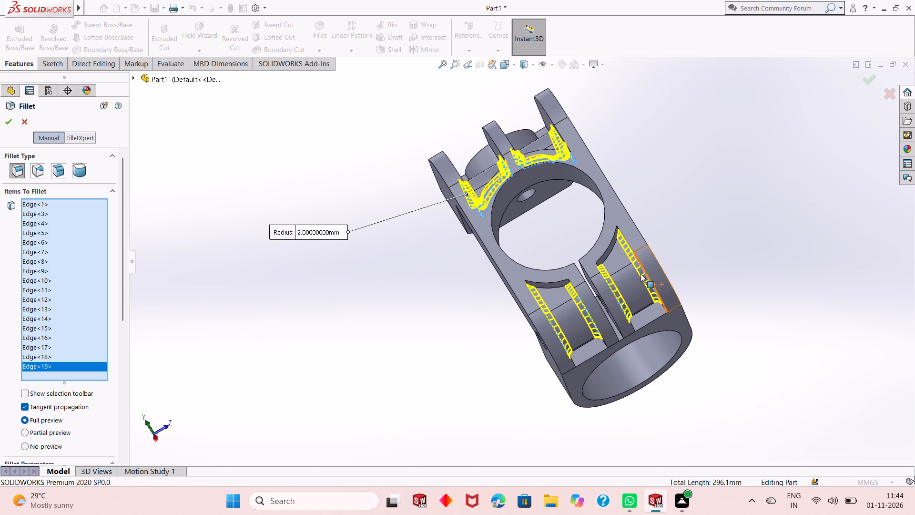
{"action": "left_click", "coordinate": [614, 245]}
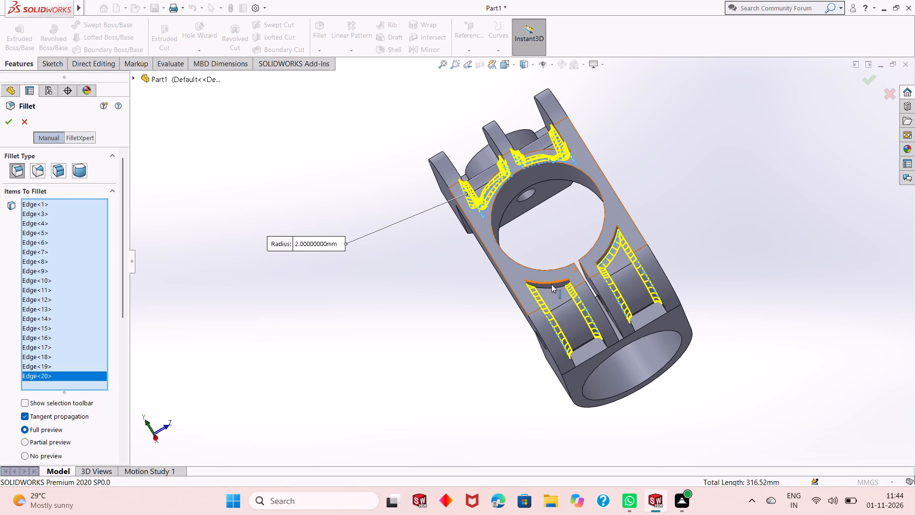
{"action": "left_click", "coordinate": [549, 289]}
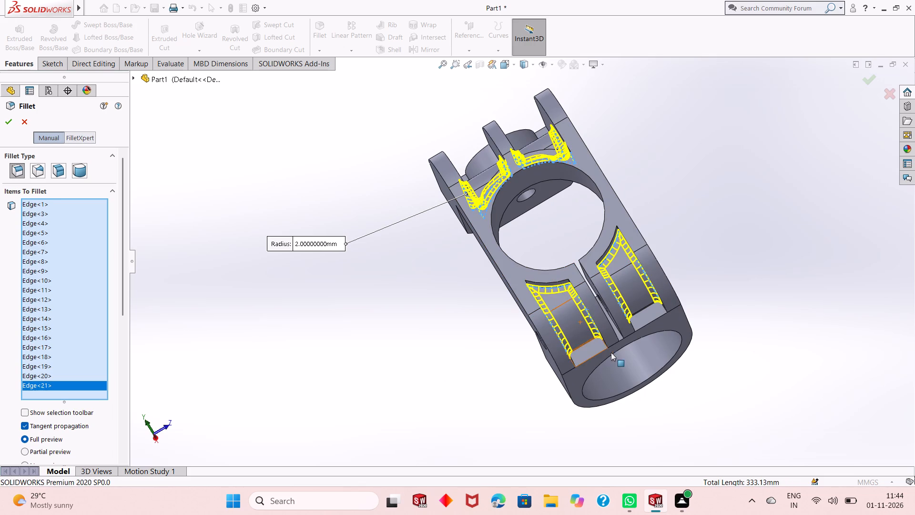
Add the short straight floor edges opposite the large bore in both lower pockets and apply the 2 mm fillet.
{"action": "scroll", "coordinate": [613, 352], "scroll_direction": "down", "scroll_amount": 4}
{"action": "scroll", "coordinate": [517, 293], "scroll_direction": "down", "scroll_amount": 3}
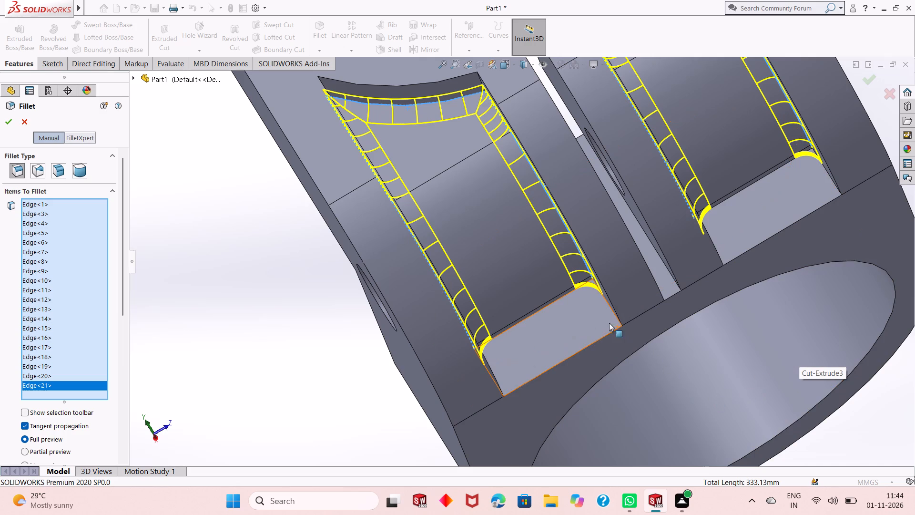
{"action": "left_click", "coordinate": [560, 299]}
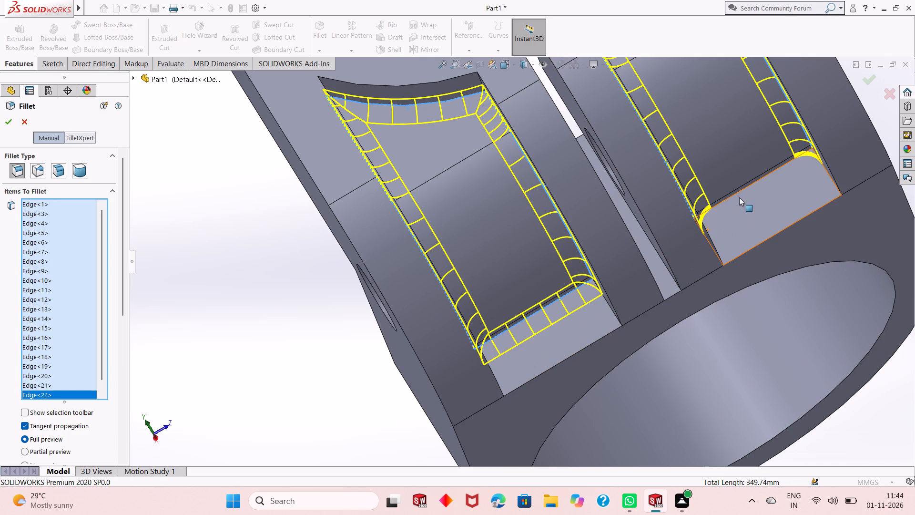
{"action": "left_click", "coordinate": [741, 192]}
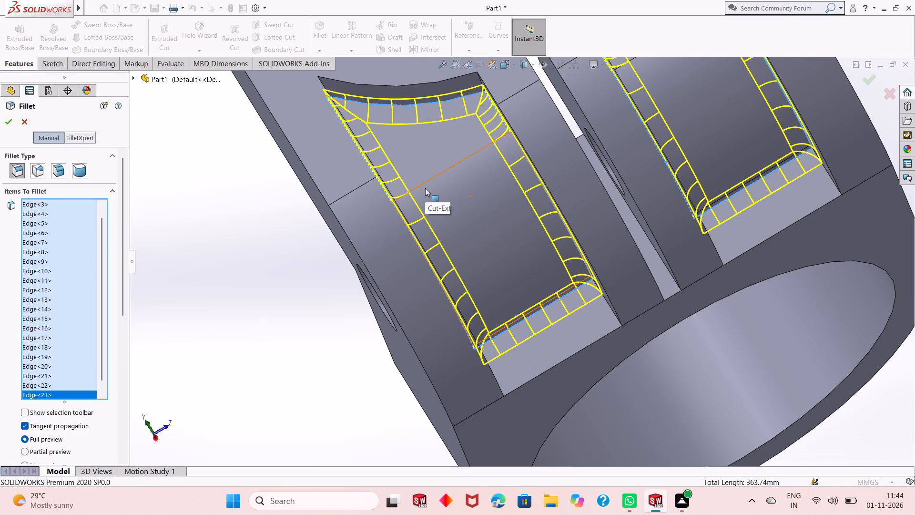
{"action": "scroll", "coordinate": [425, 188], "scroll_direction": "up", "scroll_amount": 4}
{"action": "middle_click_drag", "start_coordinate": [475, 157], "coordinate": [479, 226]}
{"action": "left_click", "coordinate": [8, 119]}
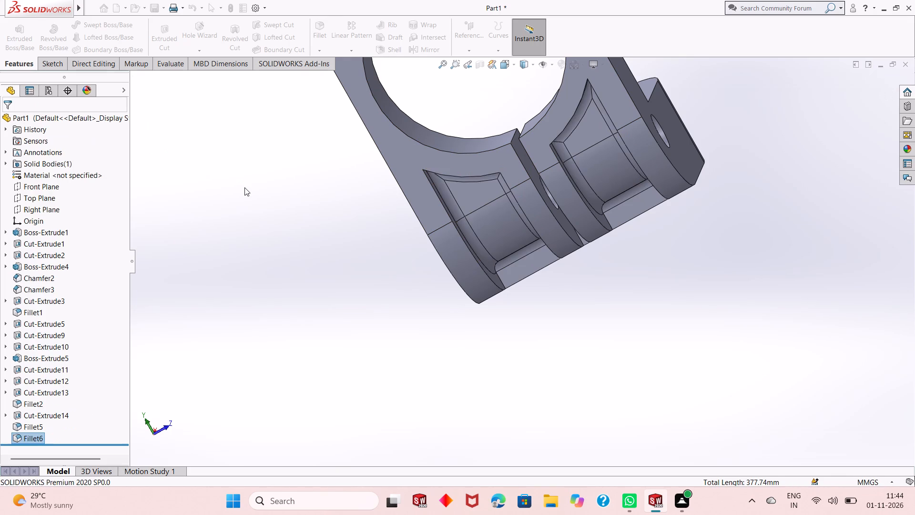
Examine the filleted upper and lower pockets and the overall bracket from several angles.
{"action": "middle_click_drag", "start_coordinate": [514, 287], "coordinate": [468, 253]}
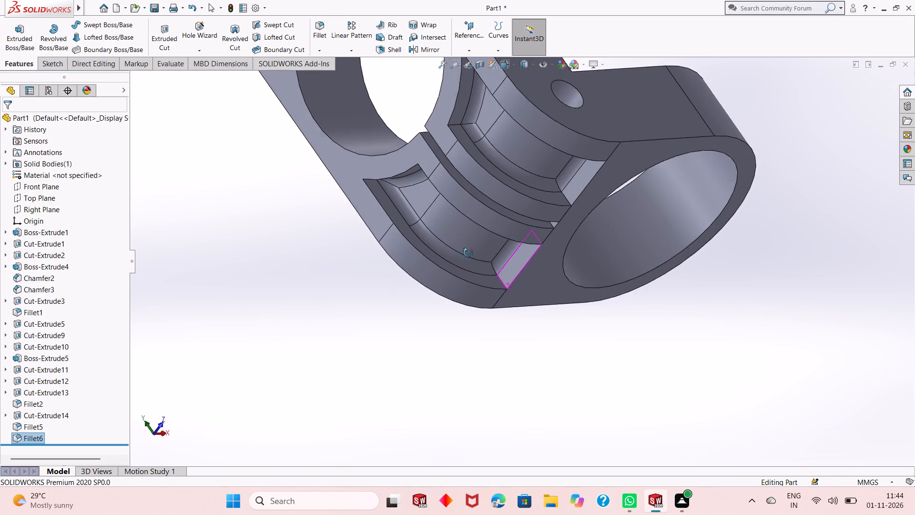
{"action": "middle_click_drag", "start_coordinate": [468, 253], "coordinate": [477, 350]}
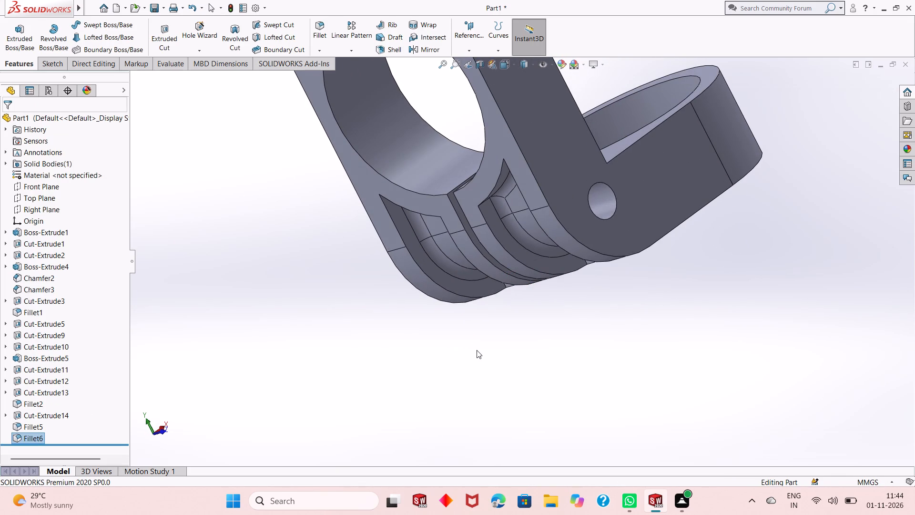
{"action": "scroll", "coordinate": [603, 305], "scroll_direction": "up", "scroll_amount": 1}
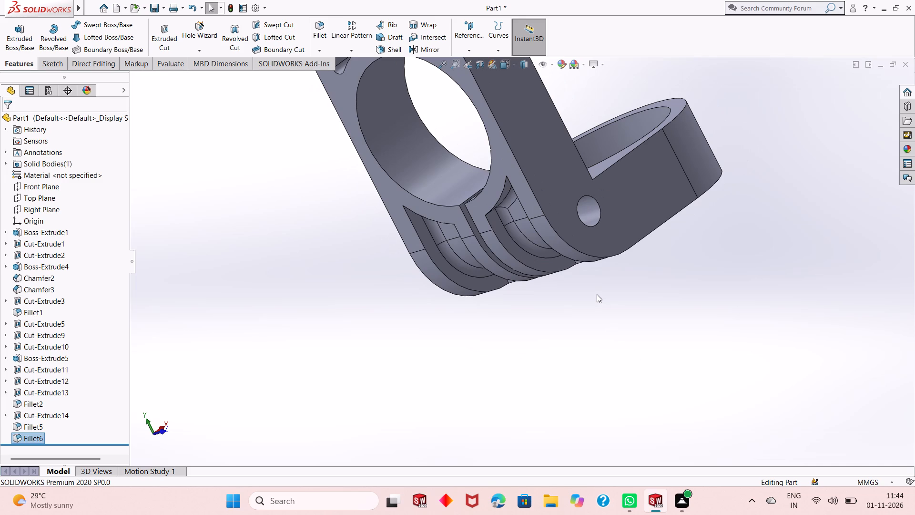
{"action": "scroll", "coordinate": [590, 294], "scroll_direction": "up", "scroll_amount": 4}
{"action": "scroll", "coordinate": [477, 176], "scroll_direction": "up", "scroll_amount": 2}
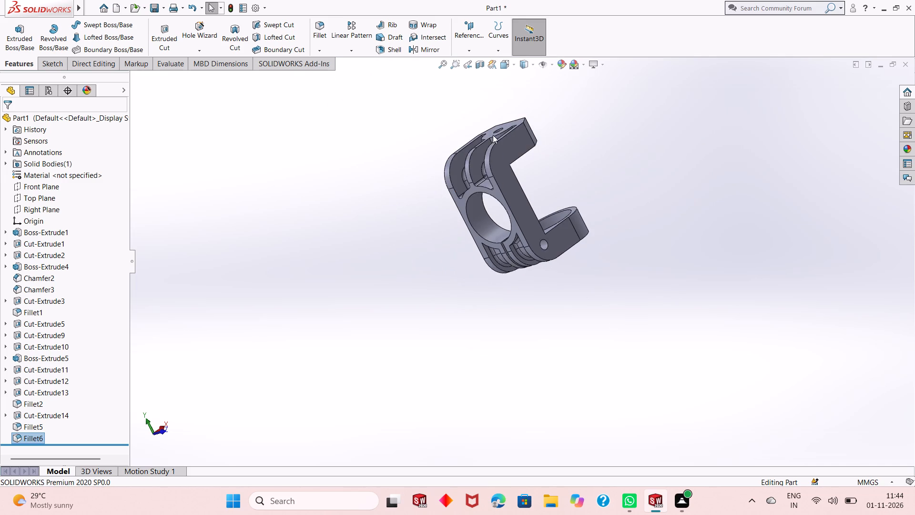
{"action": "scroll", "coordinate": [493, 135], "scroll_direction": "down", "scroll_amount": 3}
{"action": "middle_click_drag", "start_coordinate": [503, 208], "coordinate": [547, 184]}
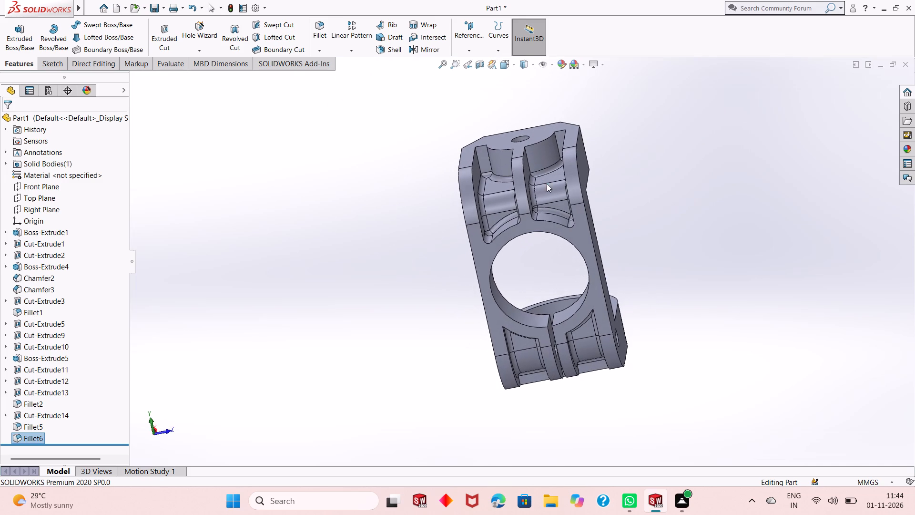
{"action": "scroll", "coordinate": [506, 206], "scroll_direction": "down", "scroll_amount": 5}
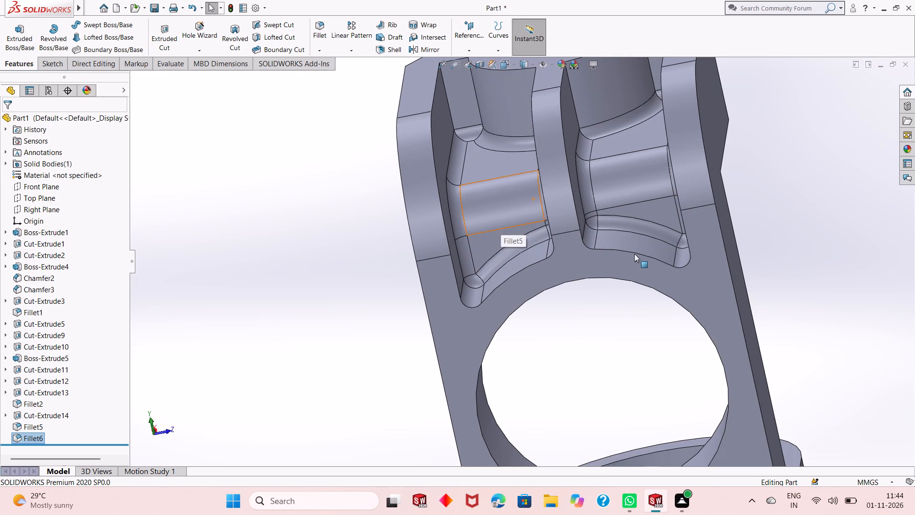
{"action": "middle_click_drag", "start_coordinate": [634, 254], "coordinate": [607, 261]}
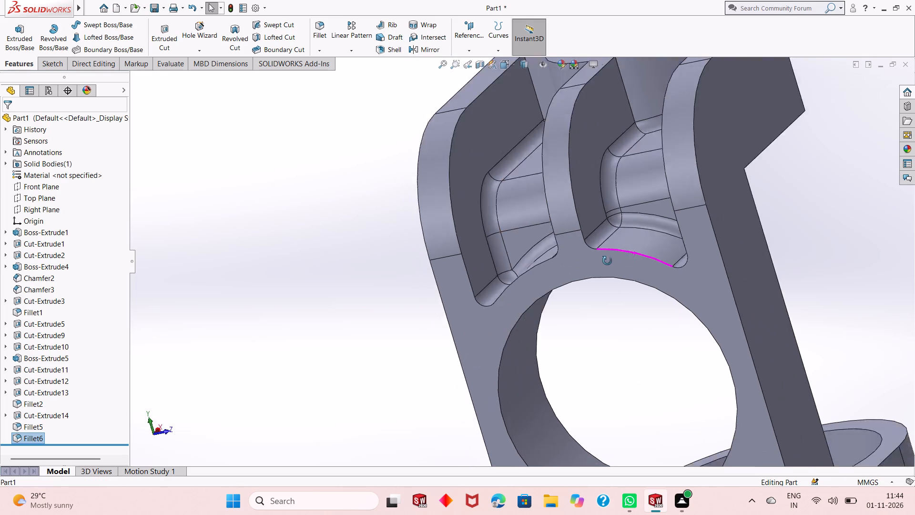
{"action": "middle_click_drag", "start_coordinate": [607, 261], "coordinate": [610, 308]}
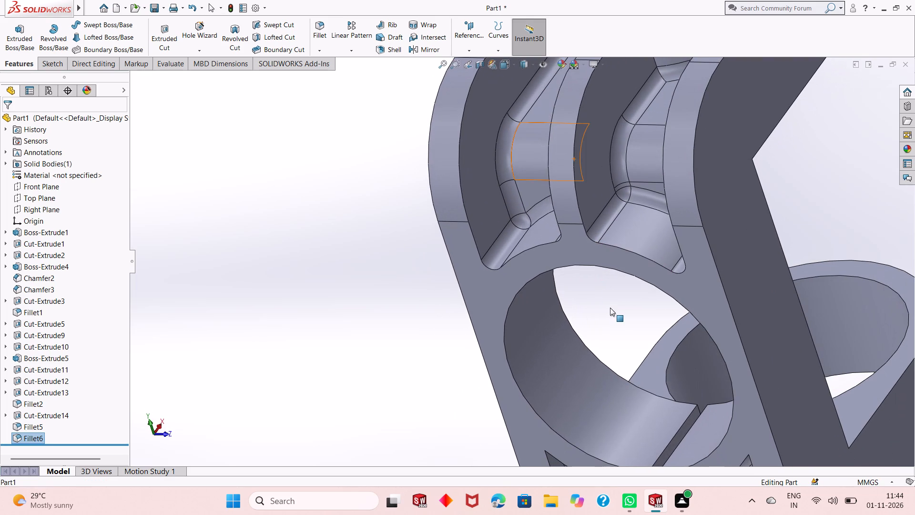
{"action": "scroll", "coordinate": [610, 308], "scroll_direction": "up", "scroll_amount": 4}
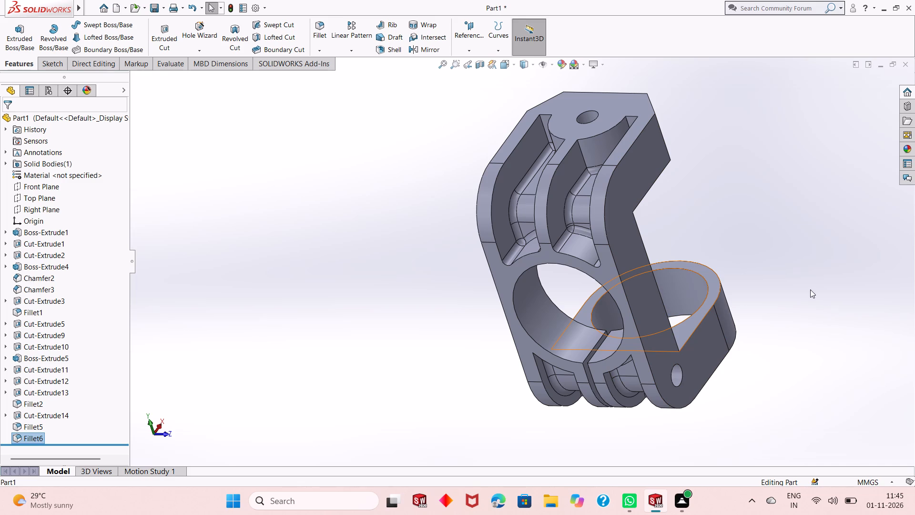
{"action": "scroll", "coordinate": [538, 233], "scroll_direction": "up", "scroll_amount": 3}
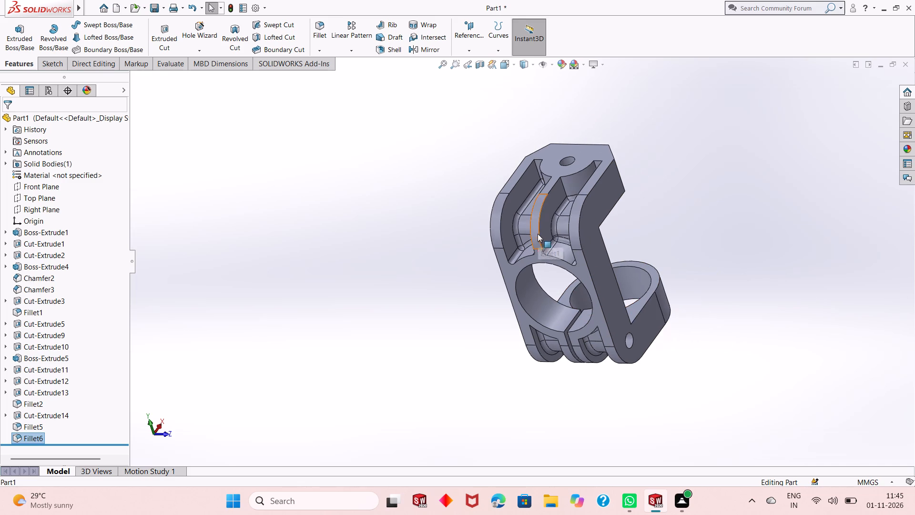
{"action": "scroll", "coordinate": [561, 234], "scroll_direction": "down", "scroll_amount": 3}
{"action": "middle_click_drag", "start_coordinate": [548, 303], "coordinate": [562, 213]}
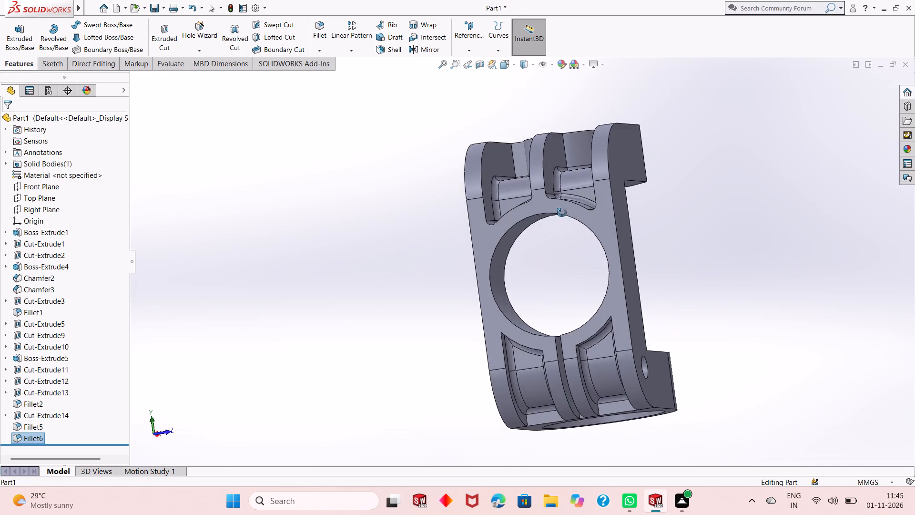
{"action": "middle_click_drag", "start_coordinate": [562, 213], "coordinate": [534, 291]}
{"action": "scroll", "coordinate": [534, 291], "scroll_direction": "up", "scroll_amount": 2}
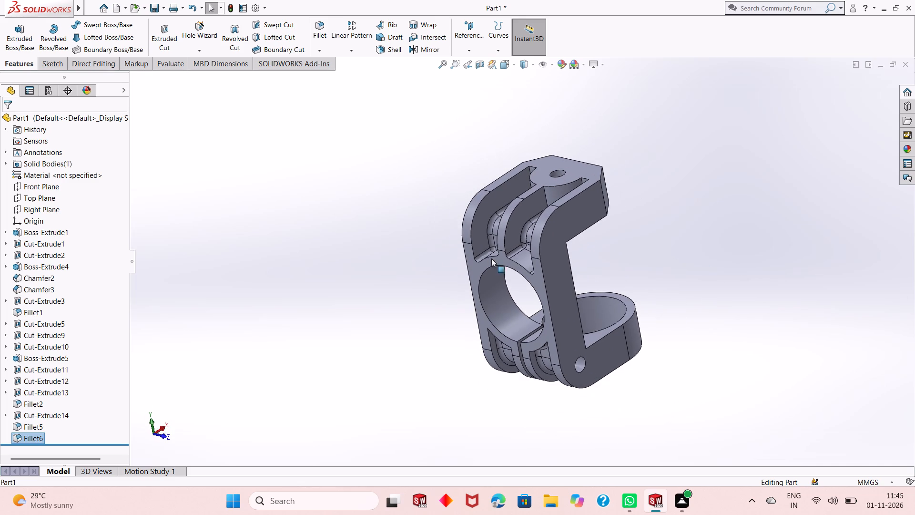
{"action": "scroll", "coordinate": [487, 259], "scroll_direction": "down", "scroll_amount": 1}
{"action": "middle_click_drag", "start_coordinate": [529, 298], "coordinate": [533, 267]}
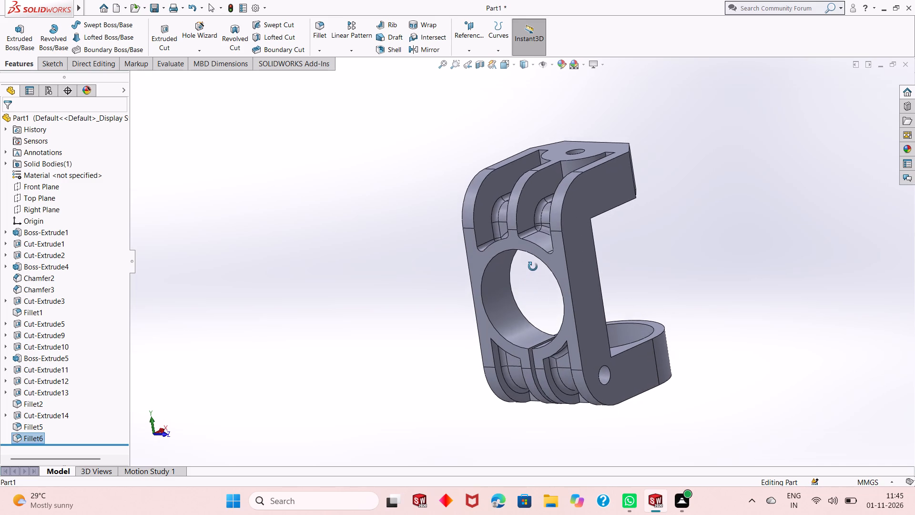
{"action": "middle_click_drag", "start_coordinate": [533, 267], "coordinate": [534, 251]}
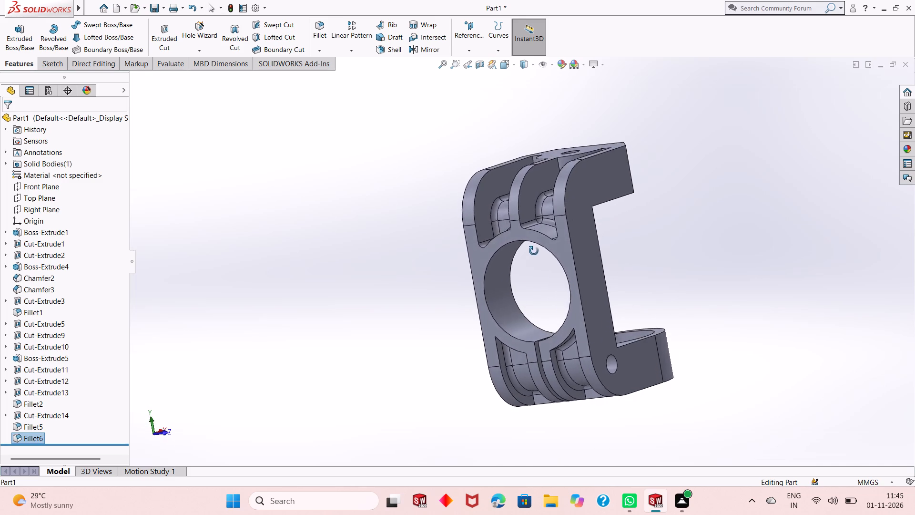
{"action": "middle_click_drag", "start_coordinate": [534, 251], "coordinate": [520, 313]}
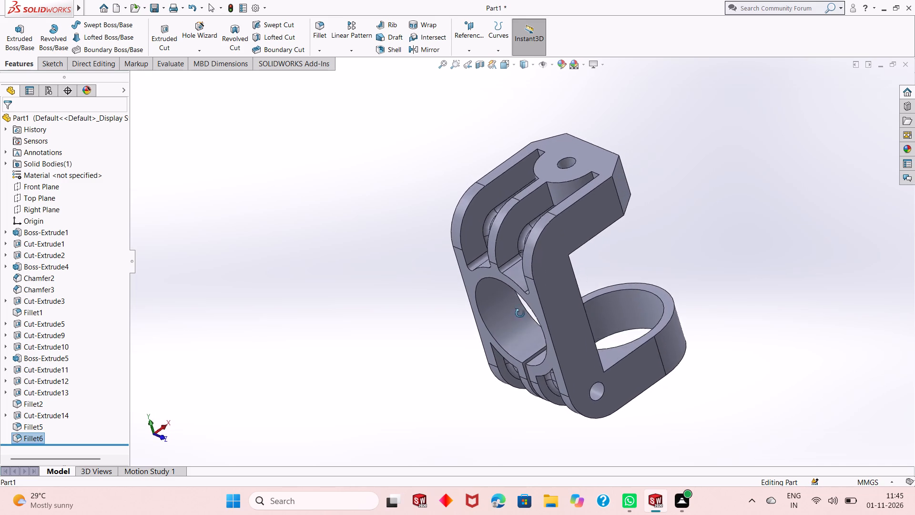
{"action": "middle_click_drag", "start_coordinate": [520, 313], "coordinate": [524, 282]}
{"action": "middle_click_drag", "start_coordinate": [624, 249], "coordinate": [635, 253]}
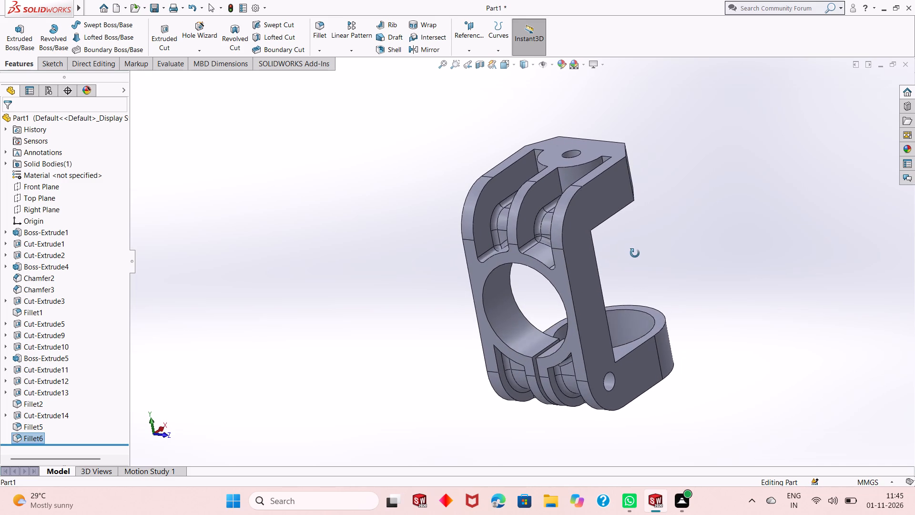
{"action": "middle_click_drag", "start_coordinate": [635, 253], "coordinate": [640, 263]}
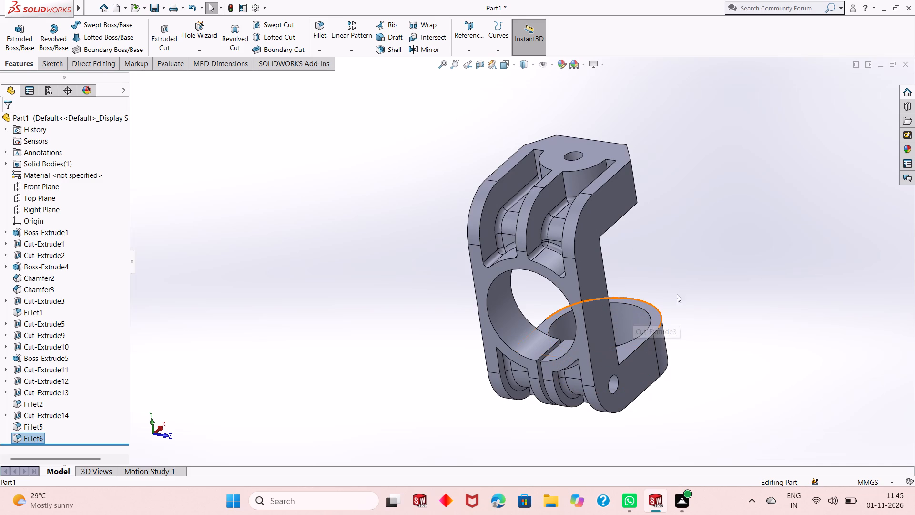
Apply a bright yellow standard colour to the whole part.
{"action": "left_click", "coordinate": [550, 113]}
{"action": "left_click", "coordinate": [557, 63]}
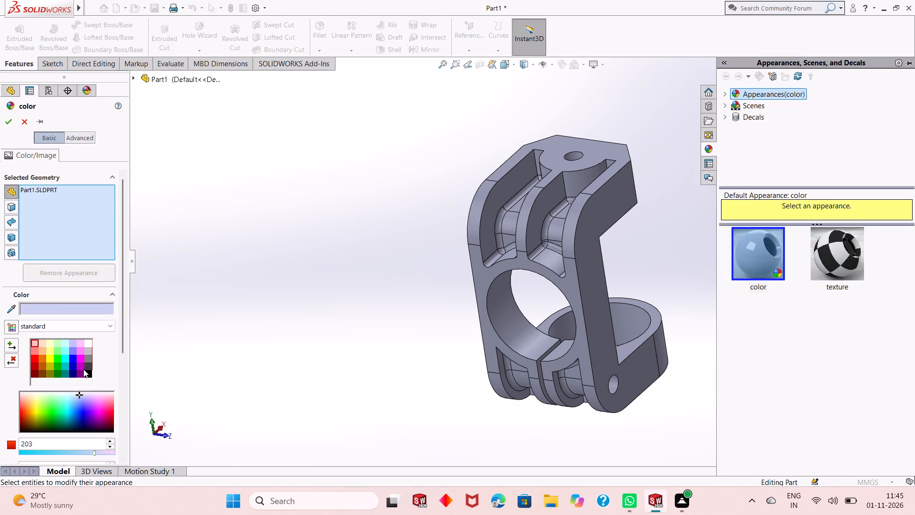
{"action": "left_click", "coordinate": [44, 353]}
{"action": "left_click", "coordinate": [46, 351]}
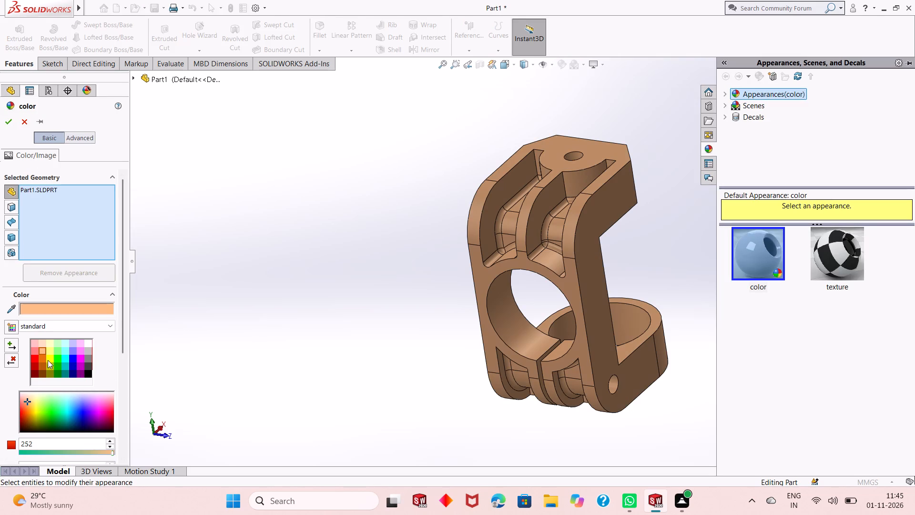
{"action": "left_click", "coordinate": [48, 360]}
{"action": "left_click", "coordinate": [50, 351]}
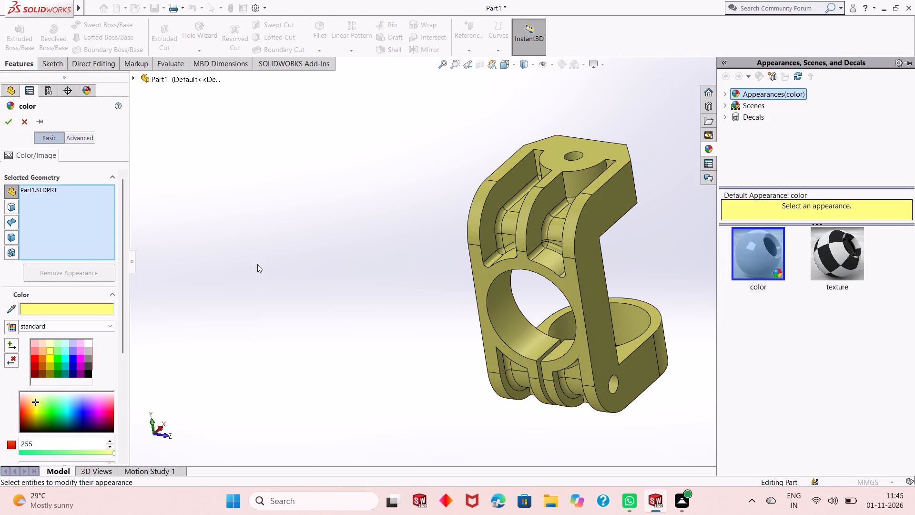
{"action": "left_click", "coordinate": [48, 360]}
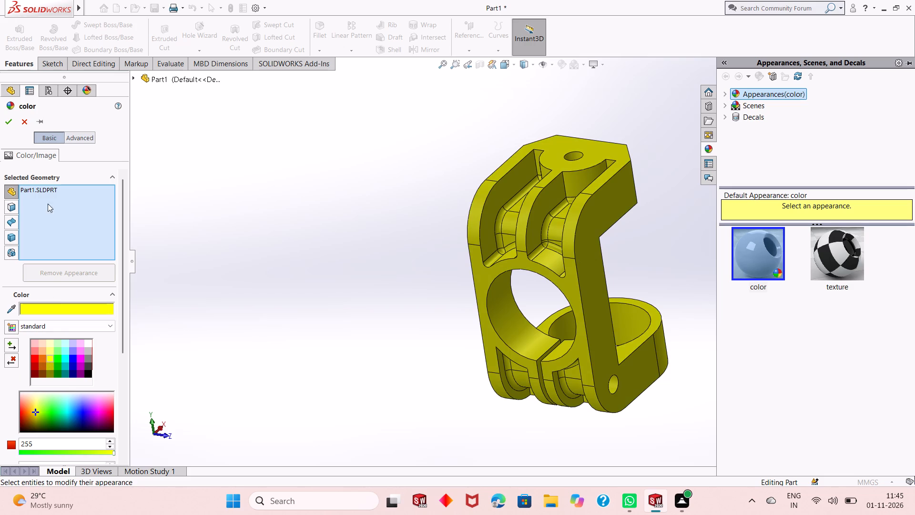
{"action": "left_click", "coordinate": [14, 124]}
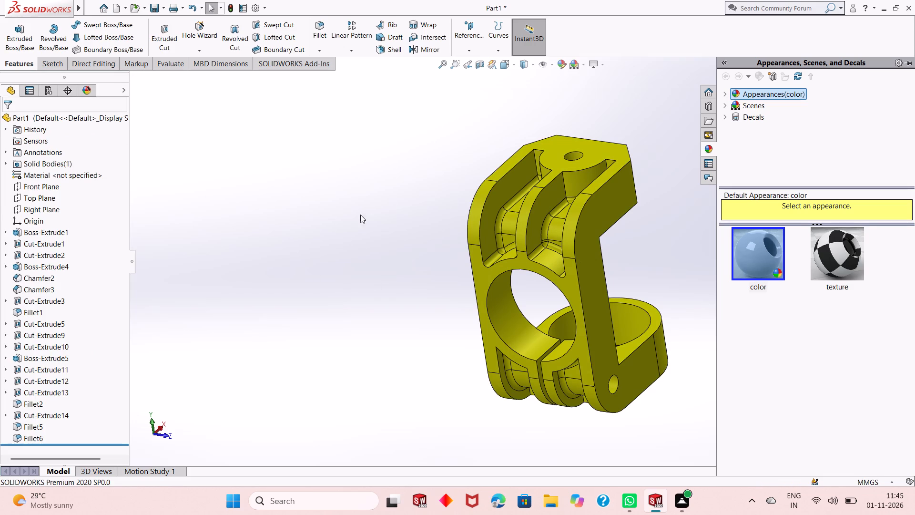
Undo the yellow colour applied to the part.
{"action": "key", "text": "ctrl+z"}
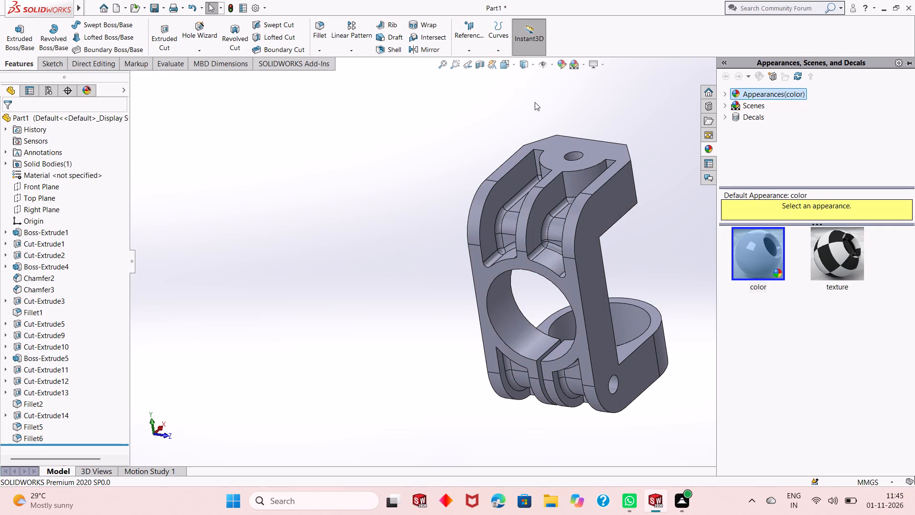
Start editing the whole part's appearance and choose bright yellow from the standard colour palette.
{"action": "left_click", "coordinate": [562, 66]}
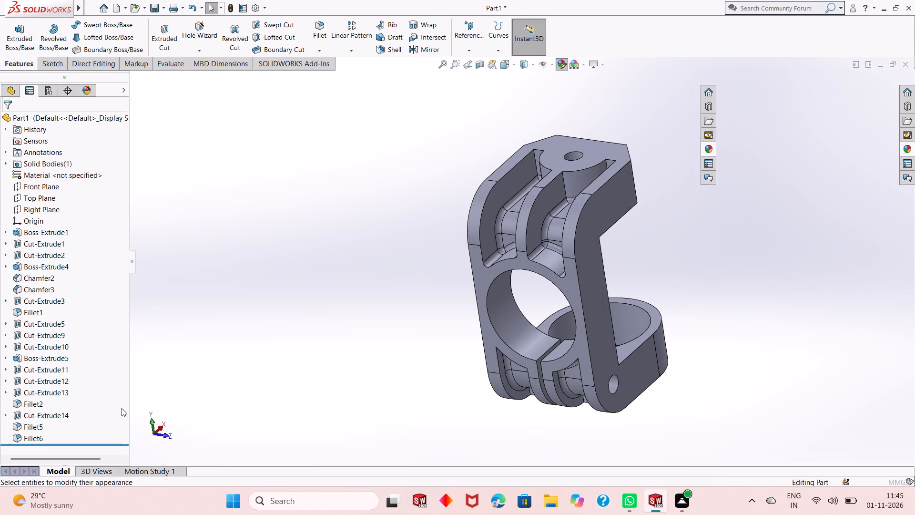
{"action": "left_click", "coordinate": [51, 356]}
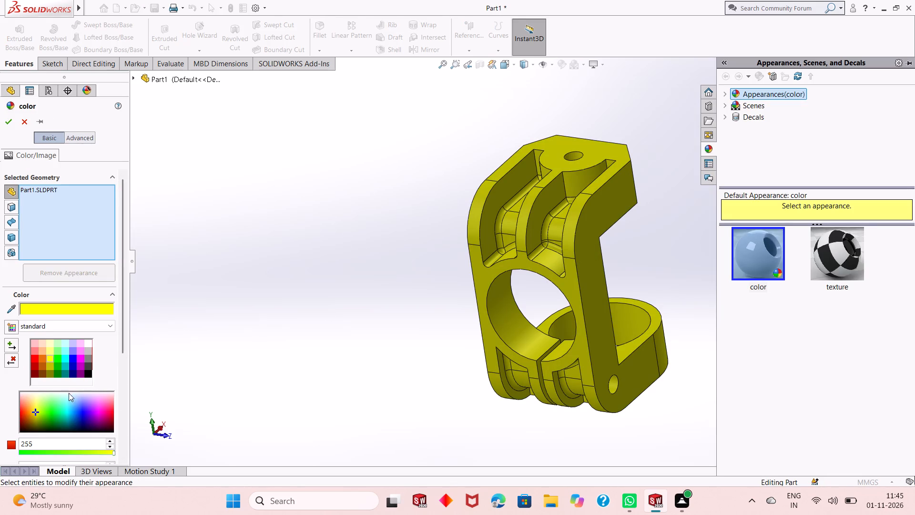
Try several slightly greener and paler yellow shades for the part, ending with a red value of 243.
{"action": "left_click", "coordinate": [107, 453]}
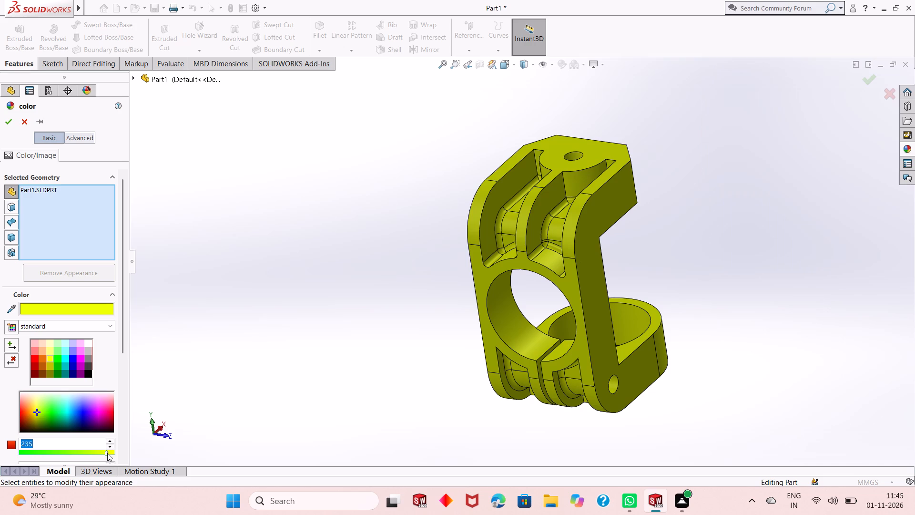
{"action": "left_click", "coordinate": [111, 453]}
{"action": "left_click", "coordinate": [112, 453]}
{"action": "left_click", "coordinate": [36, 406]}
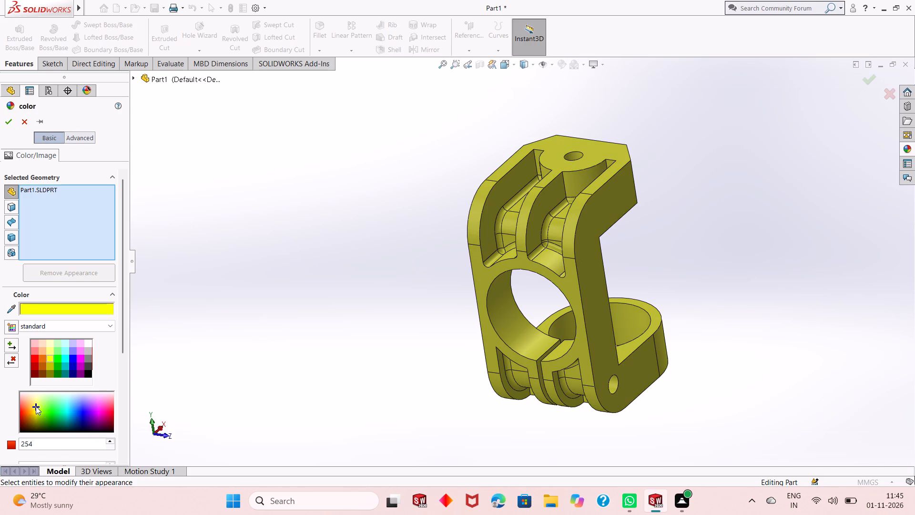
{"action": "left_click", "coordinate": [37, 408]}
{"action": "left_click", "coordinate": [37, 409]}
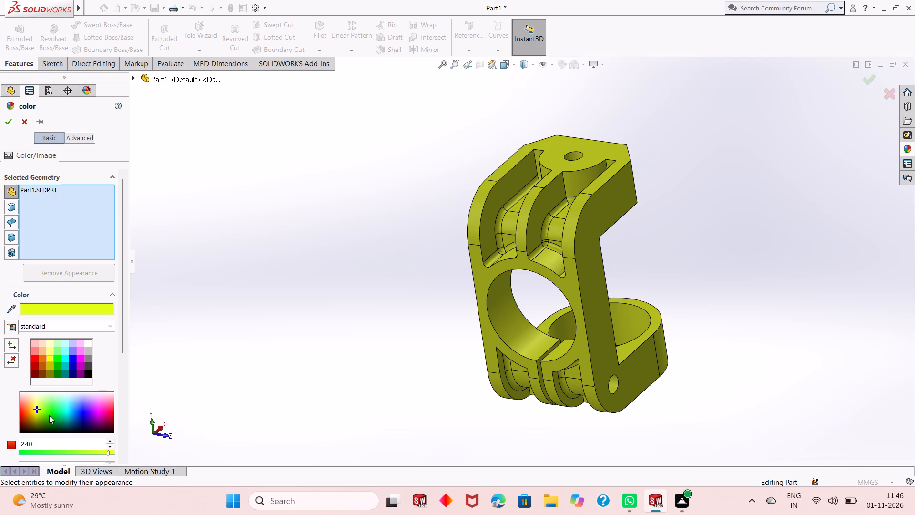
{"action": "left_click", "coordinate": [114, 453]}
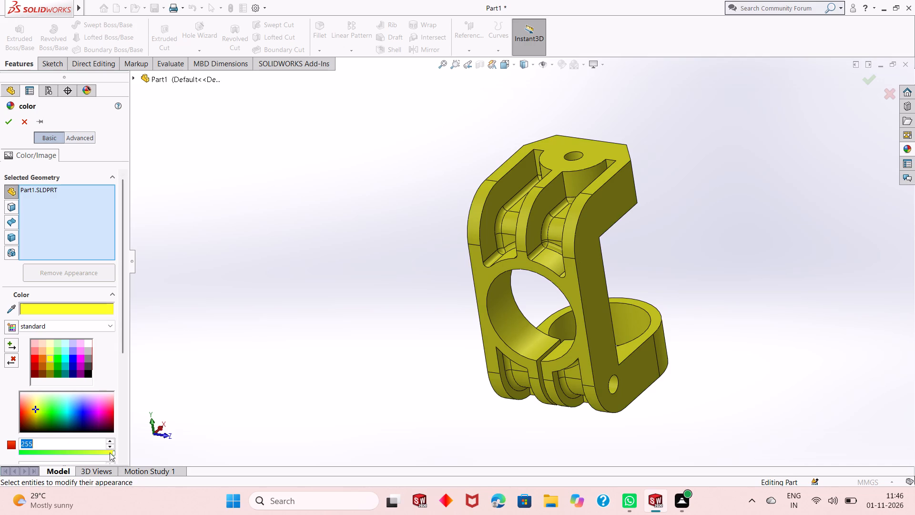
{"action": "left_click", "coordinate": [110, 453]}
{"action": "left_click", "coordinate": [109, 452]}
Choose the standard bright yellow, shift it to a greenish yellow with a red value of 239, and apply it to the whole part.
{"action": "left_click", "coordinate": [51, 360]}
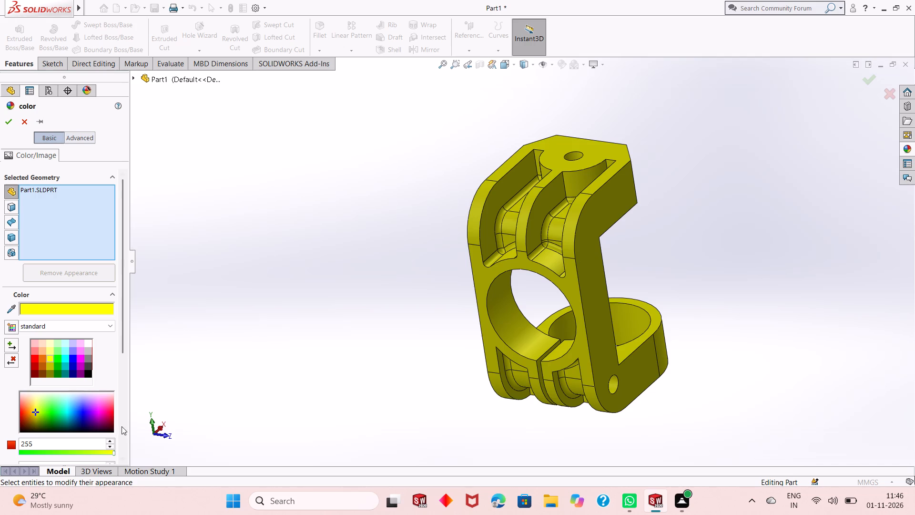
{"action": "left_click", "coordinate": [35, 409]}
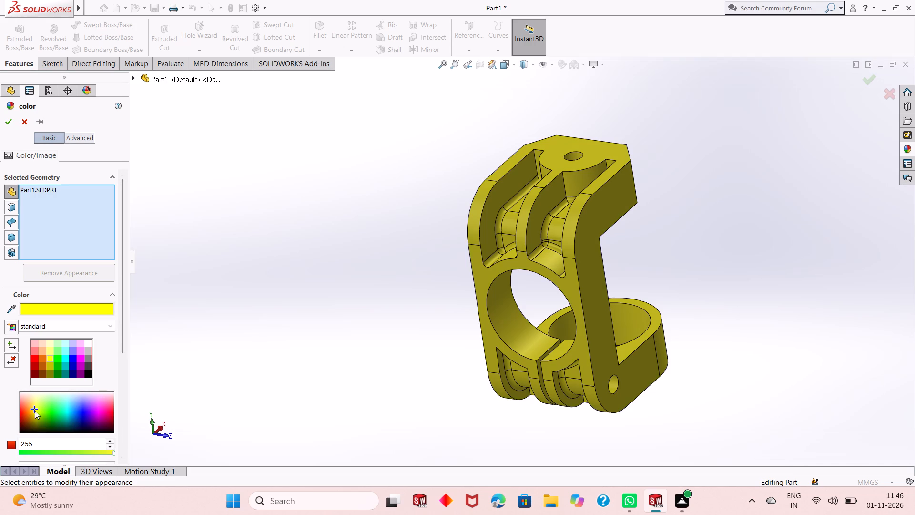
{"action": "left_click", "coordinate": [37, 410]}
{"action": "left_click", "coordinate": [37, 410]}
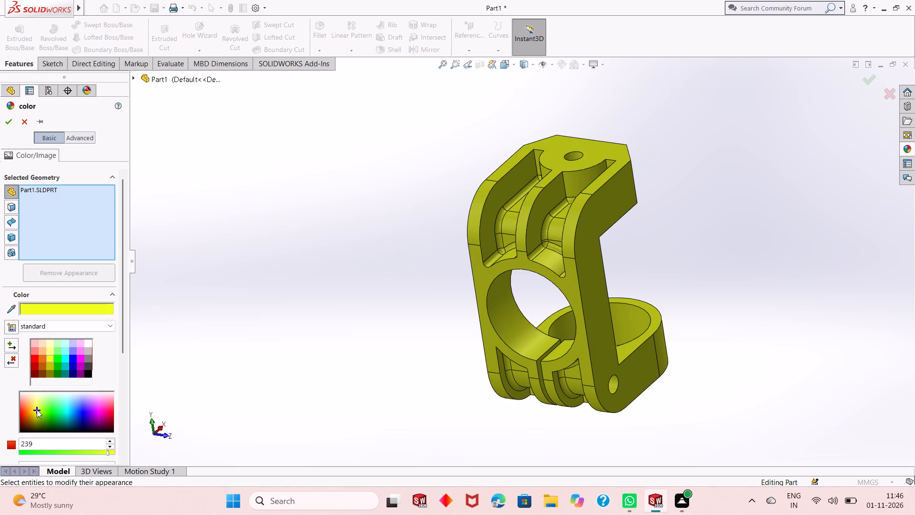
{"action": "left_click", "coordinate": [8, 123]}
{"action": "left_click", "coordinate": [269, 137]}
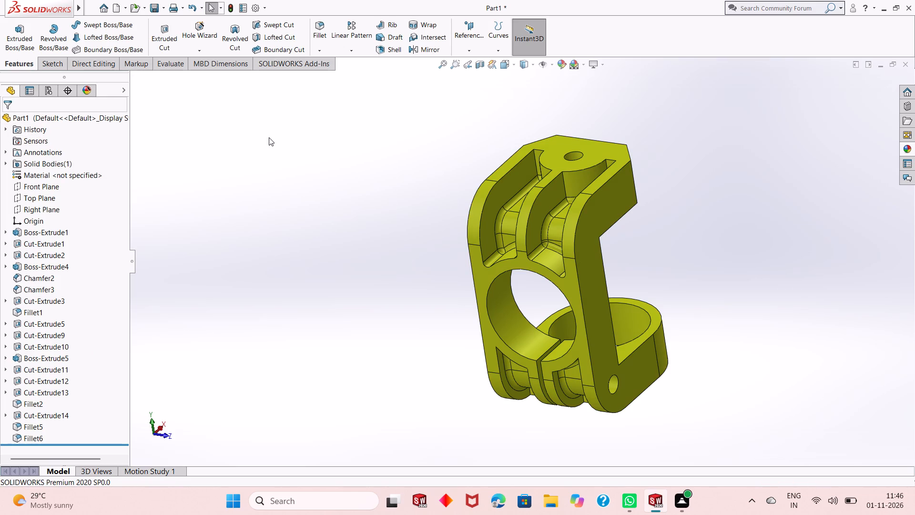
Examine the recoloured bracket and its upper pockets from several angles.
{"action": "scroll", "coordinate": [520, 260], "scroll_direction": "up", "scroll_amount": 1}
{"action": "middle_click_drag", "start_coordinate": [530, 278], "coordinate": [527, 186]}
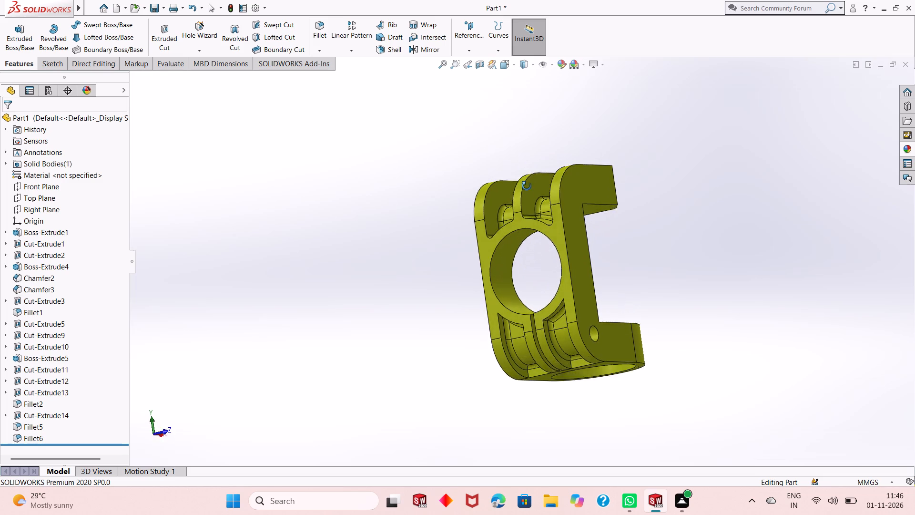
{"action": "middle_click_drag", "start_coordinate": [527, 186], "coordinate": [495, 330]}
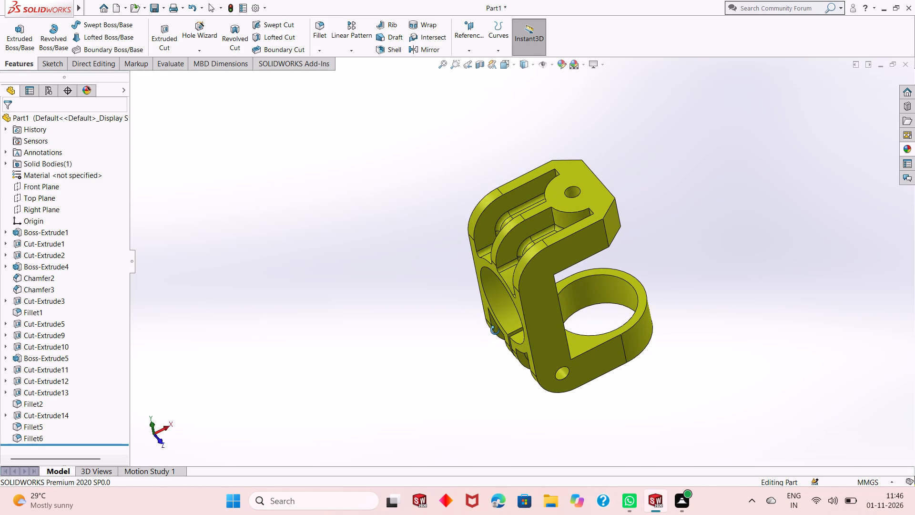
{"action": "middle_click_drag", "start_coordinate": [495, 330], "coordinate": [494, 277]}
{"action": "middle_click", "coordinate": [494, 277]}
{"action": "middle_click_drag", "start_coordinate": [494, 277], "coordinate": [498, 261]}
{"action": "scroll", "coordinate": [539, 288], "scroll_direction": "up", "scroll_amount": 1}
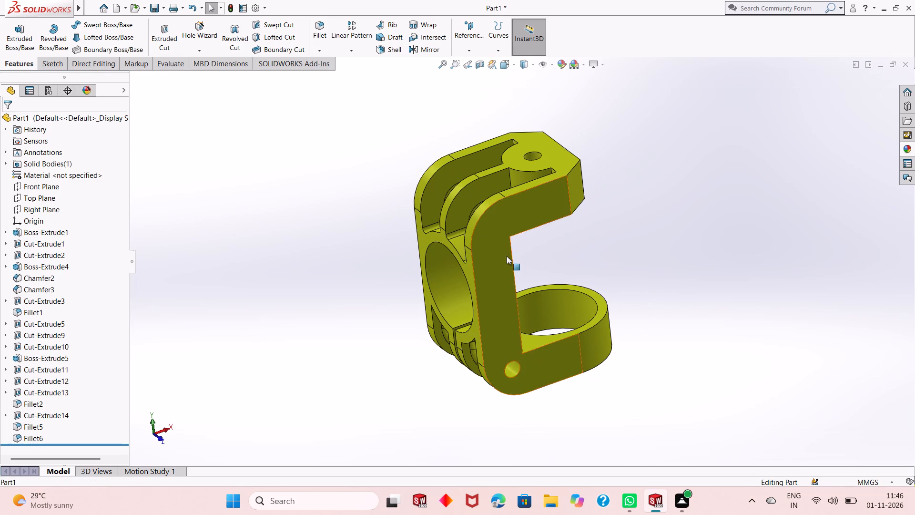
{"action": "middle_click_drag", "start_coordinate": [507, 250], "coordinate": [479, 228]}
{"action": "middle_click_drag", "start_coordinate": [478, 230], "coordinate": [509, 200]}
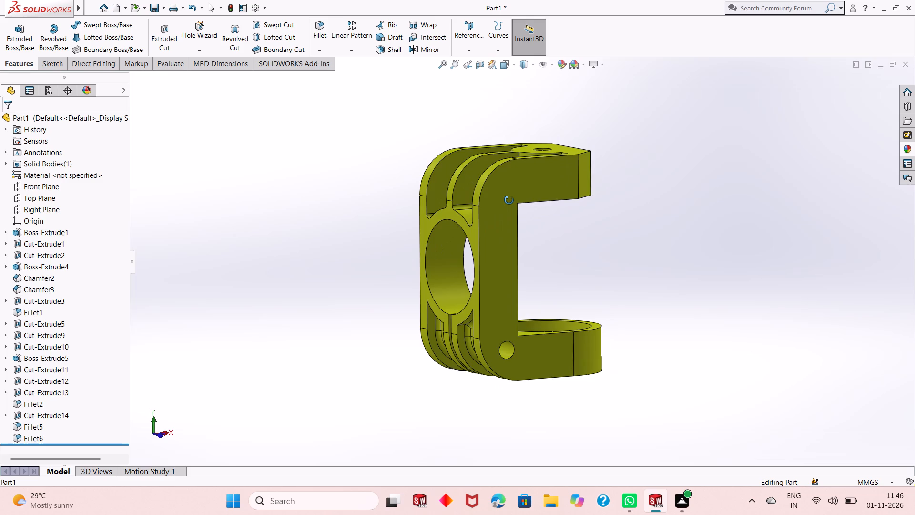
{"action": "middle_click_drag", "start_coordinate": [509, 200], "coordinate": [532, 242]}
{"action": "scroll", "coordinate": [506, 206], "scroll_direction": "down", "scroll_amount": 1}
{"action": "middle_click_drag", "start_coordinate": [495, 200], "coordinate": [499, 225]}
{"action": "scroll", "coordinate": [500, 198], "scroll_direction": "down", "scroll_amount": 2}
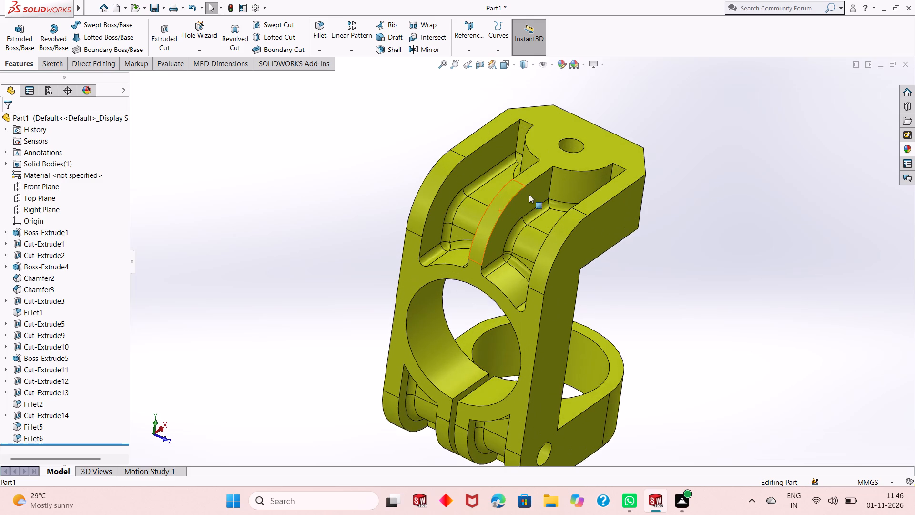
Apply the red appearance from the Painted category to the fillet feature around the pocket floors only.
{"action": "left_click", "coordinate": [910, 144]}
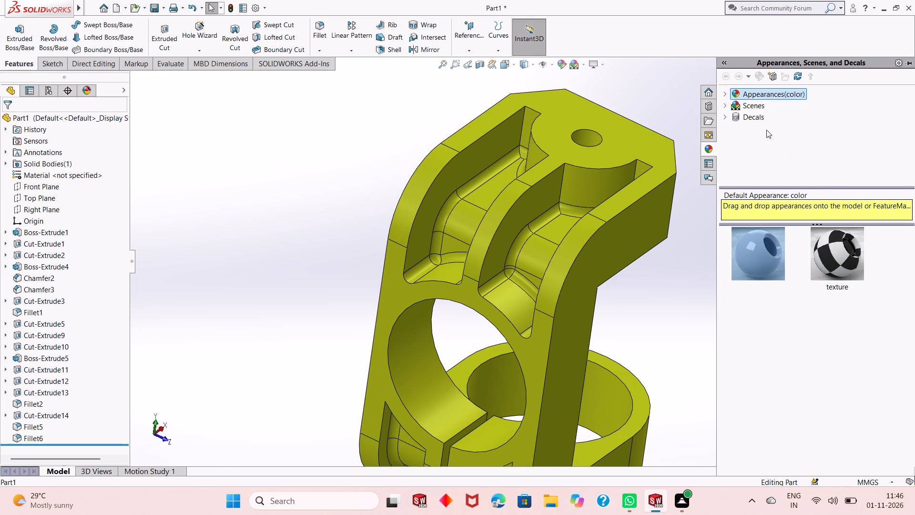
{"action": "left_click", "coordinate": [729, 94]}
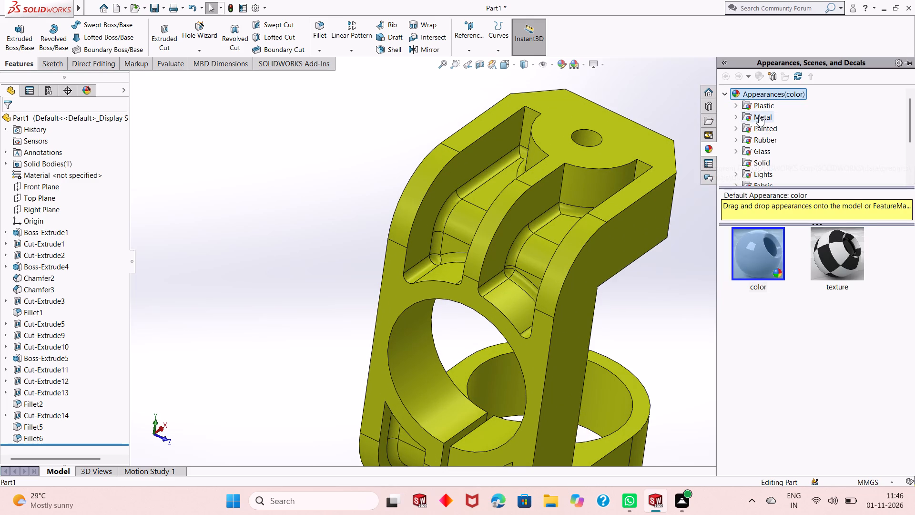
{"action": "left_click", "coordinate": [759, 114]}
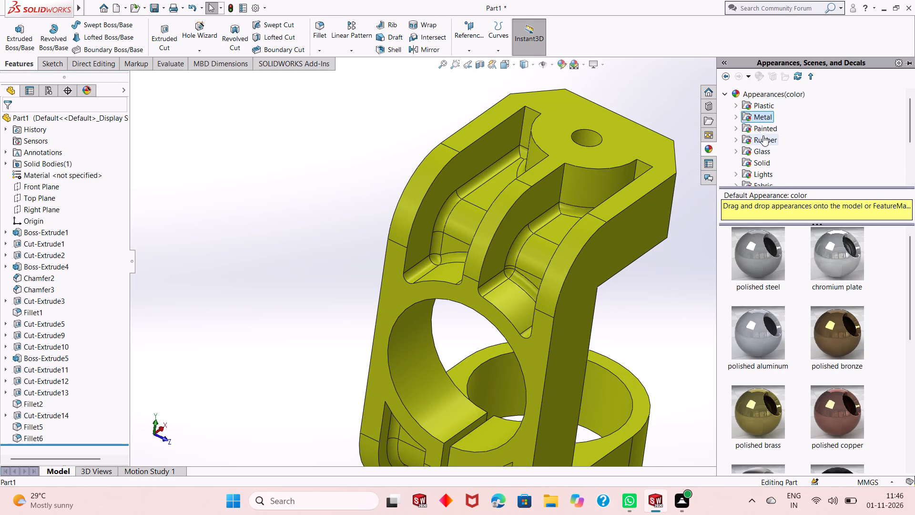
{"action": "left_click", "coordinate": [764, 129]}
{"action": "left_click_drag", "start_coordinate": [753, 265], "coordinate": [480, 234]}
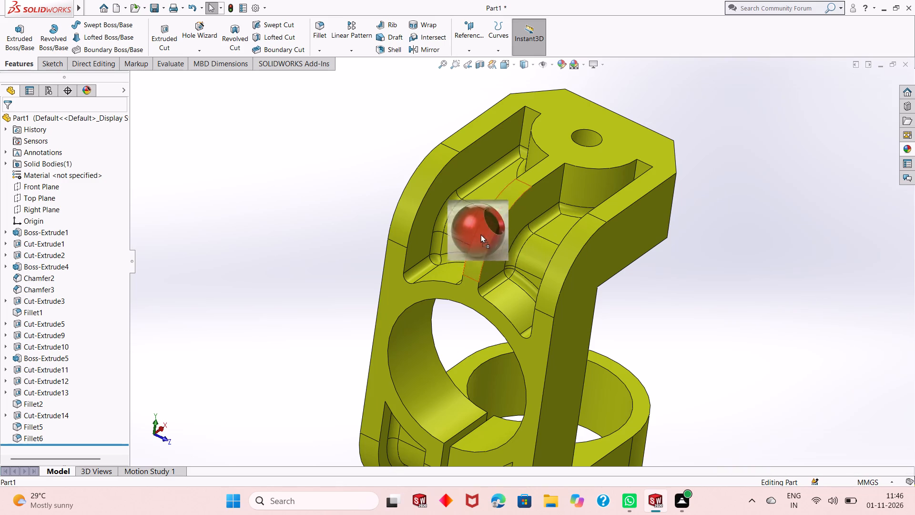
{"action": "left_click_drag", "start_coordinate": [480, 234], "coordinate": [487, 177]}
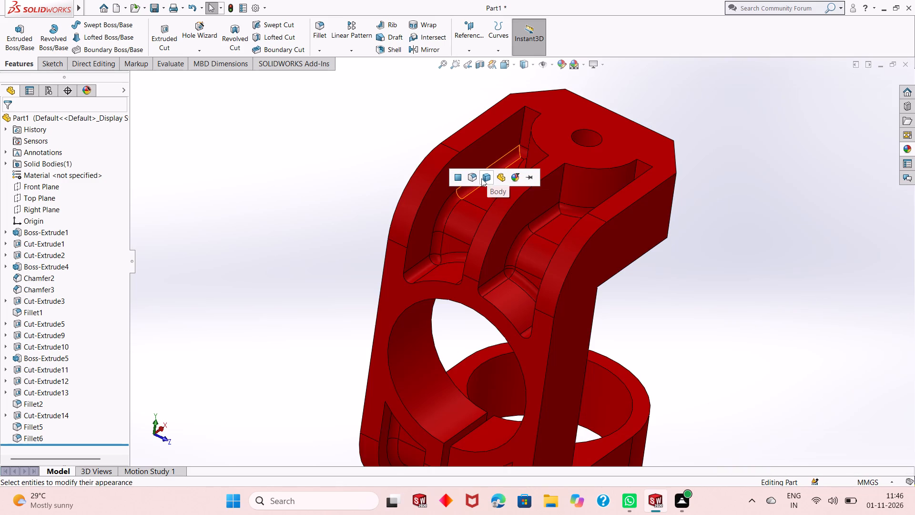
{"action": "left_click", "coordinate": [477, 179]}
Examine the red pocket fillets and the overall yellow bracket from several angles.
{"action": "scroll", "coordinate": [550, 256], "scroll_direction": "up", "scroll_amount": 1}
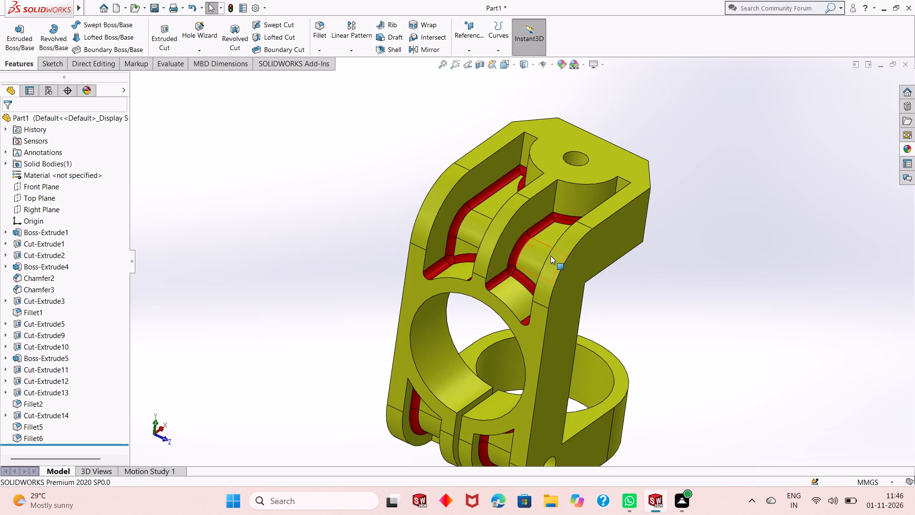
{"action": "middle_click_drag", "start_coordinate": [563, 264], "coordinate": [557, 268]}
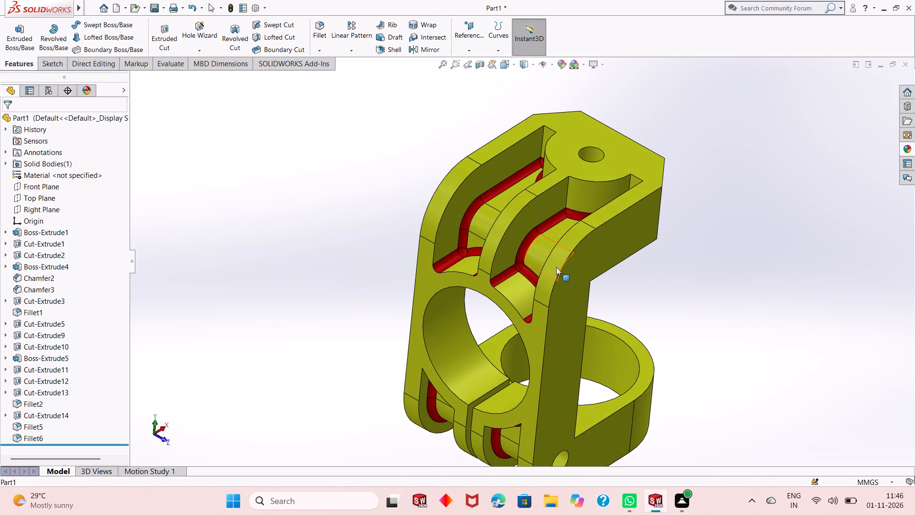
{"action": "scroll", "coordinate": [573, 298], "scroll_direction": "up", "scroll_amount": 2}
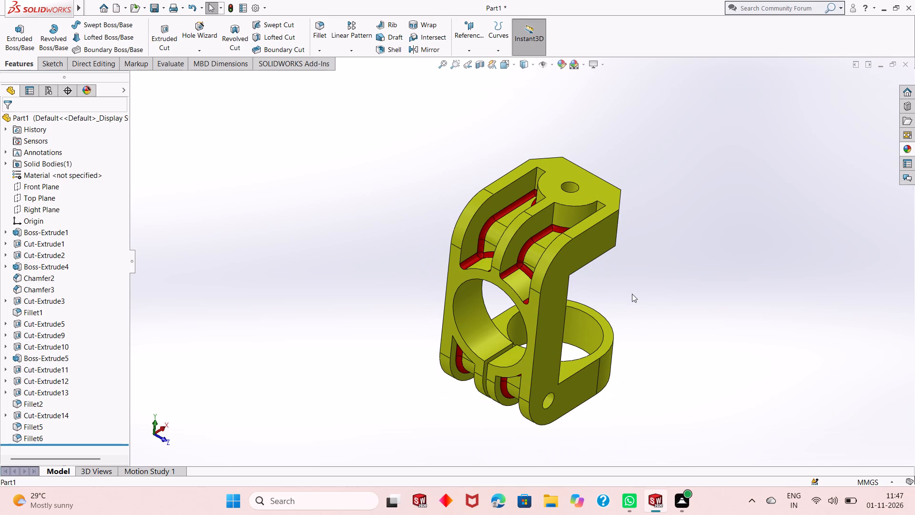
{"action": "middle_click_drag", "start_coordinate": [619, 357], "coordinate": [618, 328]}
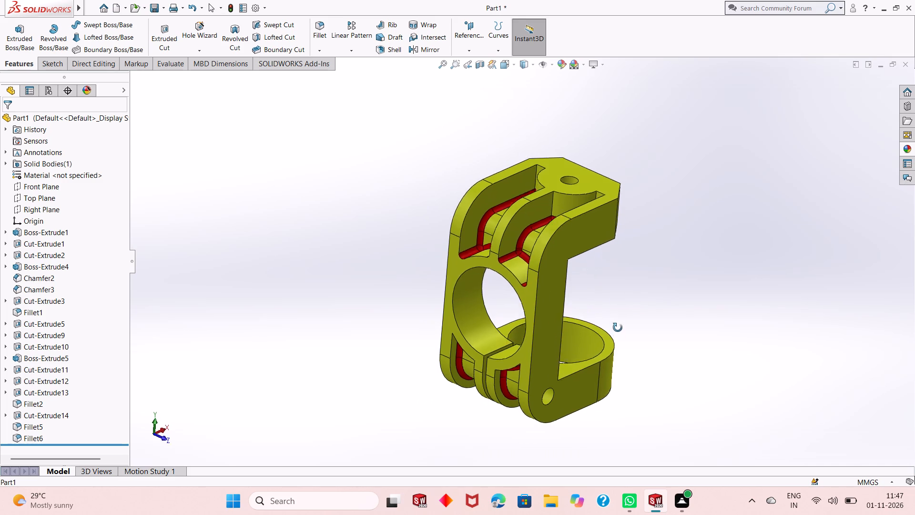
{"action": "middle_click_drag", "start_coordinate": [618, 328], "coordinate": [610, 337]}
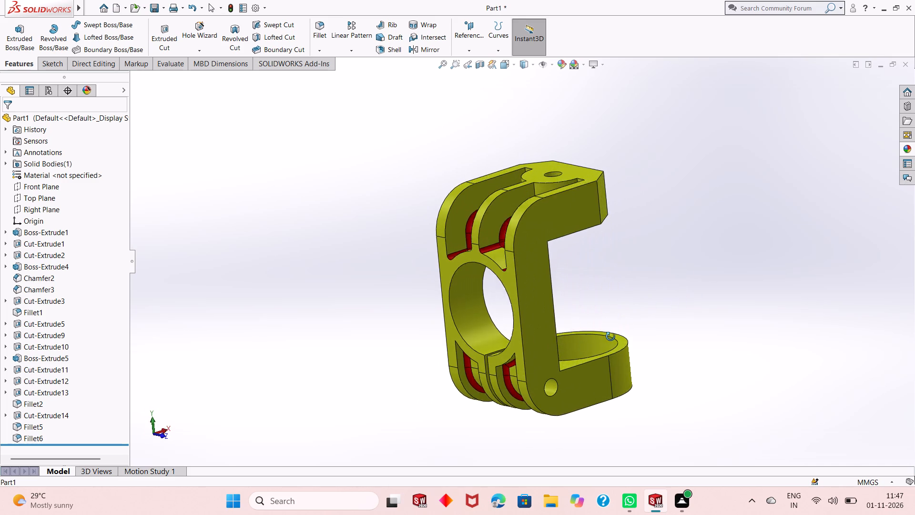
{"action": "middle_click_drag", "start_coordinate": [610, 337], "coordinate": [618, 370]}
{"action": "scroll", "coordinate": [579, 302], "scroll_direction": "down", "scroll_amount": 3}
{"action": "scroll", "coordinate": [533, 310], "scroll_direction": "up", "scroll_amount": 2}
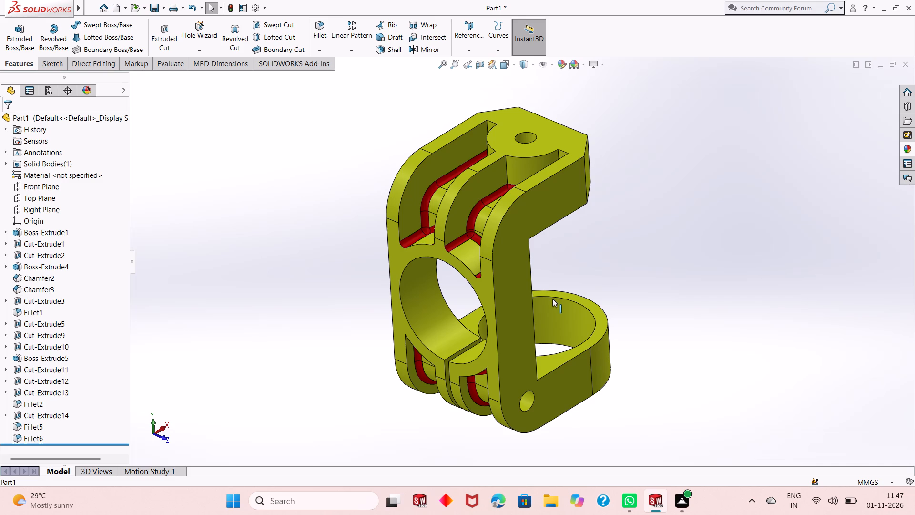
{"action": "scroll", "coordinate": [552, 299], "scroll_direction": "up", "scroll_amount": 1}
{"action": "middle_click_drag", "start_coordinate": [552, 299], "coordinate": [544, 284]}
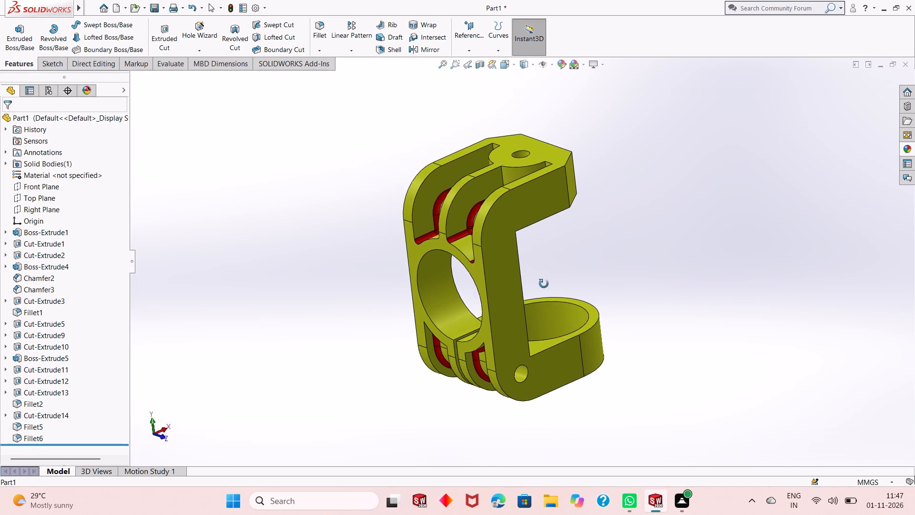
{"action": "middle_click_drag", "start_coordinate": [544, 284], "coordinate": [544, 288]}
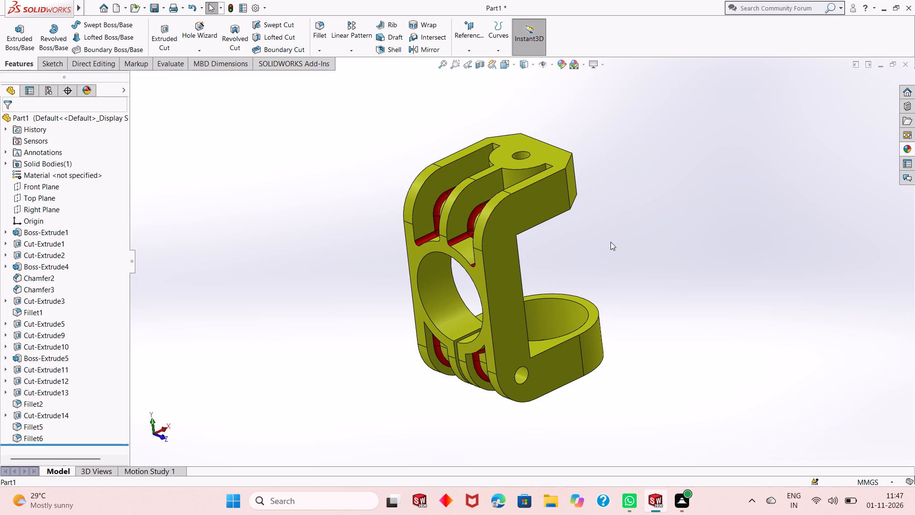
{"action": "middle_click_drag", "start_coordinate": [571, 245], "coordinate": [626, 185]}
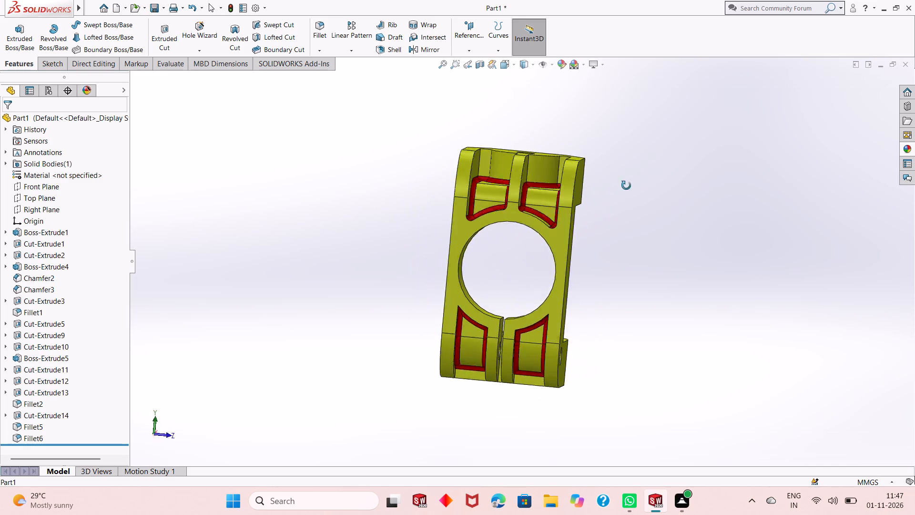
{"action": "middle_click_drag", "start_coordinate": [626, 185], "coordinate": [577, 159]}
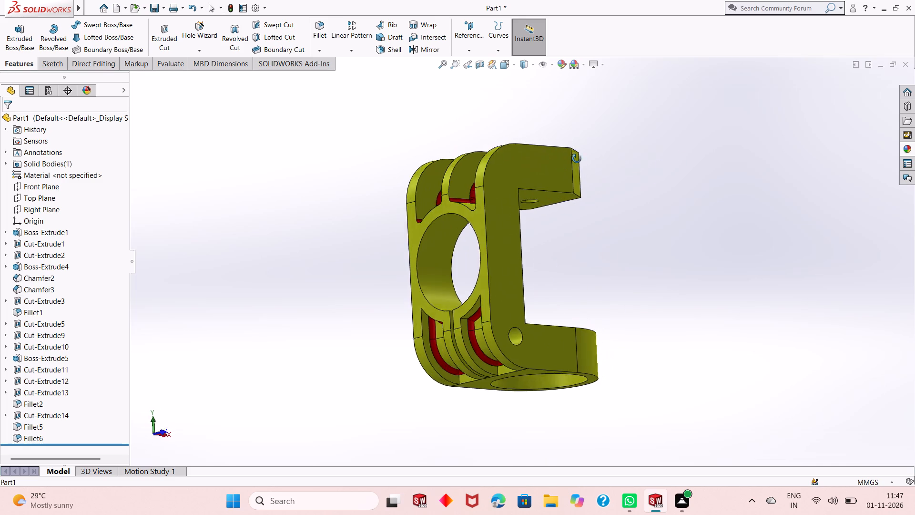
{"action": "middle_click_drag", "start_coordinate": [577, 159], "coordinate": [564, 244]}
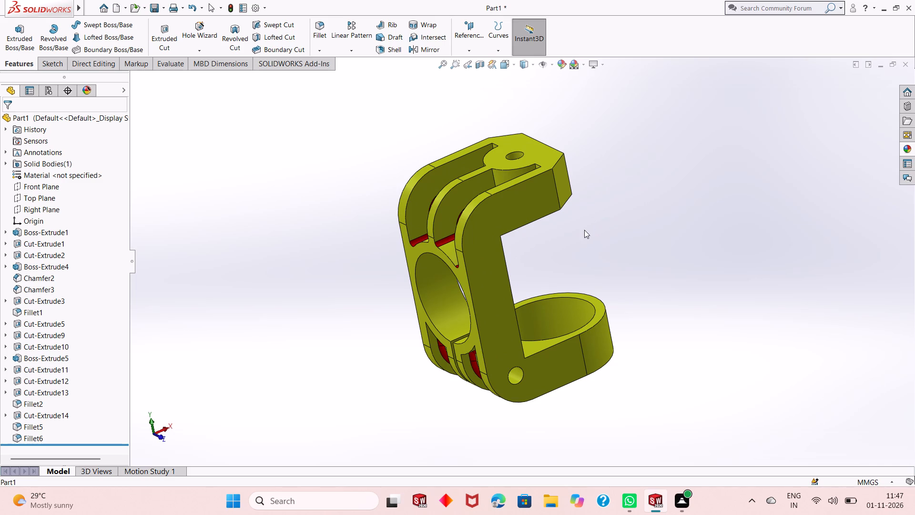
Save the part in the Dp SolidWorks folder under the file name "C-clamp split bore guide bracket".
{"action": "key", "text": "ctrl+s"}
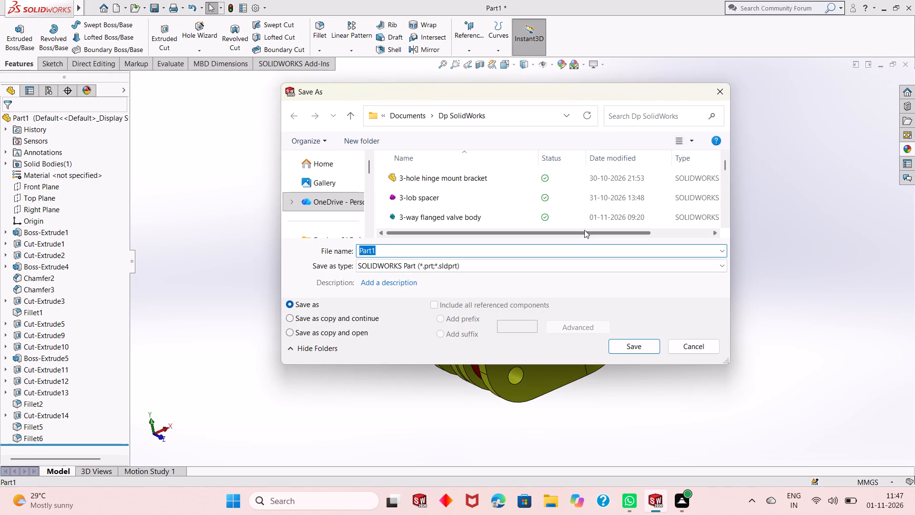
{"action": "type", "text": "C-clmsp"}
{"action": "key", "text": "BackSpace"}
{"action": "key", "text": "BackSpace"}
{"action": "key", "text": "BackSpace"}
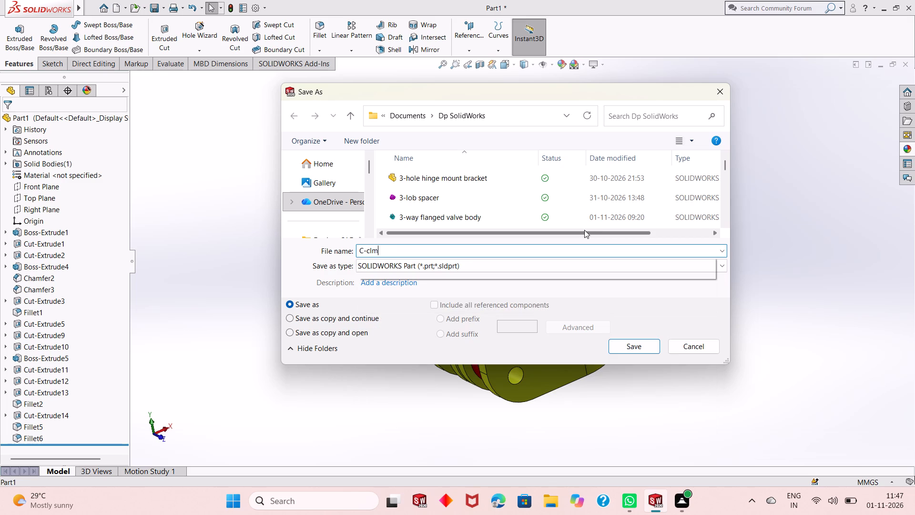
{"action": "type", "text": "amp"}
{"action": "key", "text": "space"}
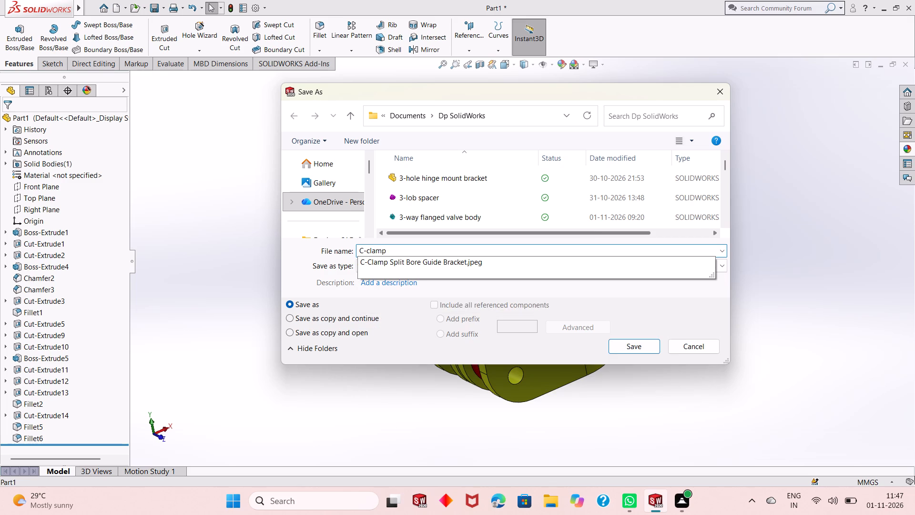
{"action": "type", "text": "split"}
{"action": "key", "text": "space"}
{"action": "key", "text": "b"}
{"action": "type", "text": "ow"}
{"action": "key", "text": "BackSpace"}
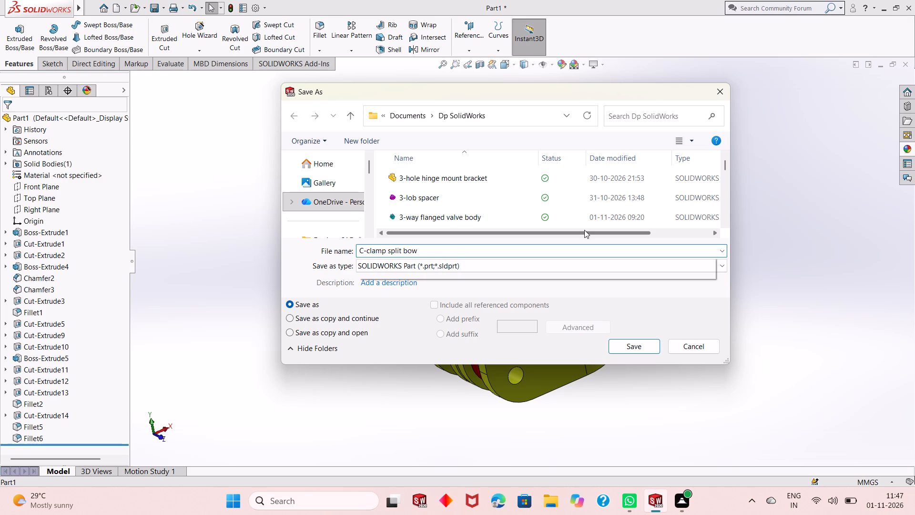
{"action": "type", "text": "re"}
{"action": "key", "text": "space"}
{"action": "type", "text": "gui"}
{"action": "type", "text": "de"}
{"action": "key", "text": "space"}
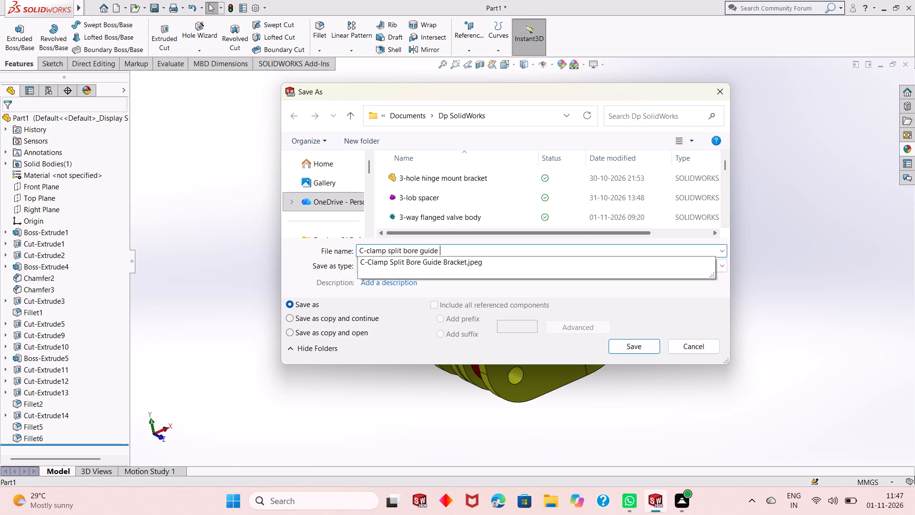
{"action": "type", "text": "brac"}
{"action": "type", "text": "ket"}
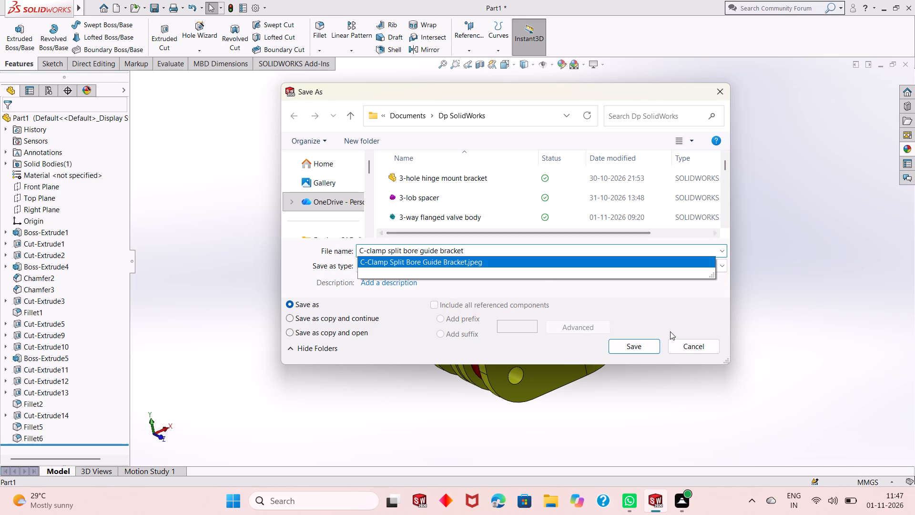
{"action": "left_click", "coordinate": [641, 347]}
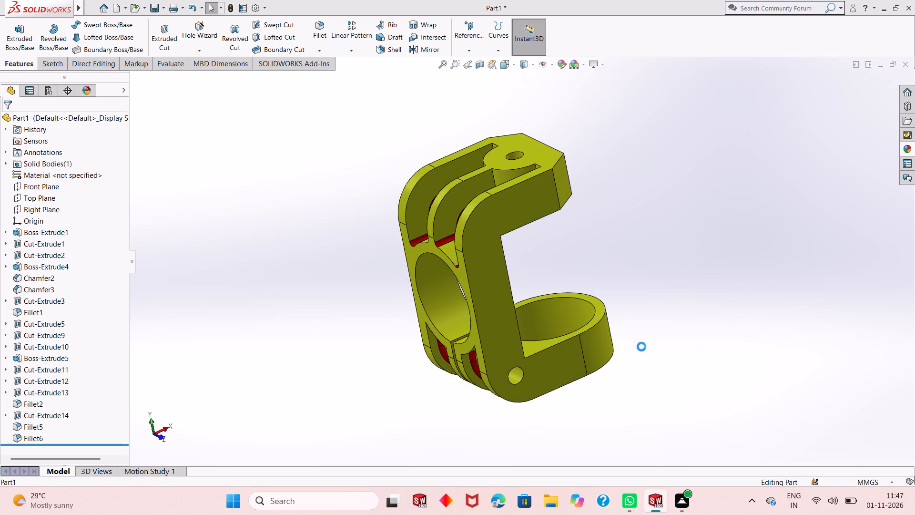
Save a copy of the bracket as an Adobe Portable Document Format (*.pdf) file under the same name and folder.
{"action": "left_click", "coordinate": [163, 10]}
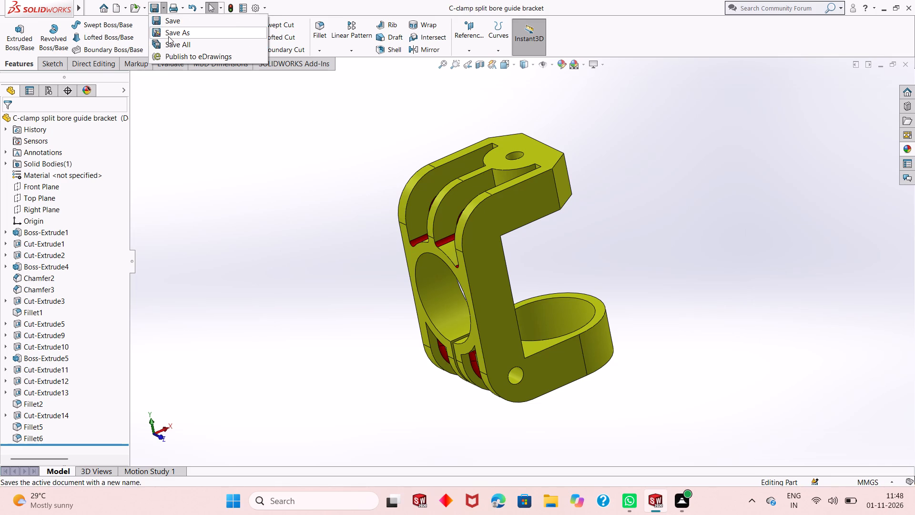
{"action": "left_click", "coordinate": [168, 36]}
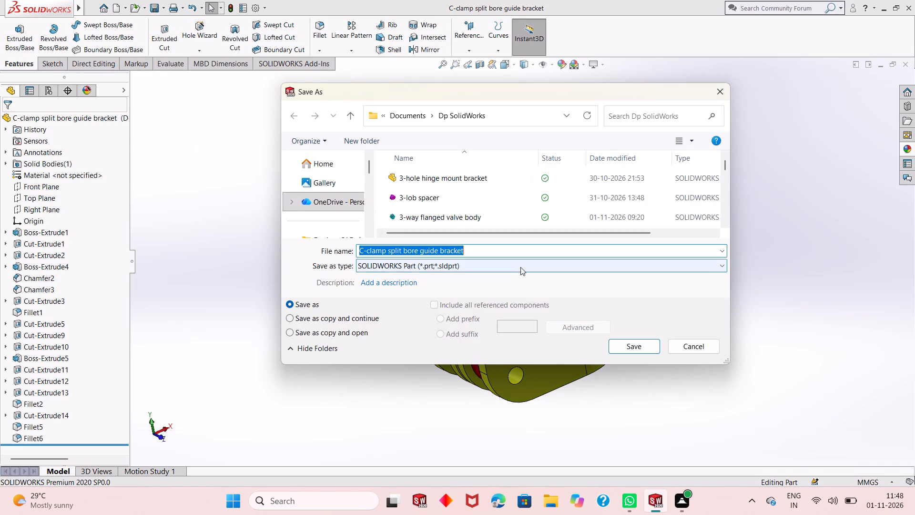
{"action": "left_click", "coordinate": [521, 267]}
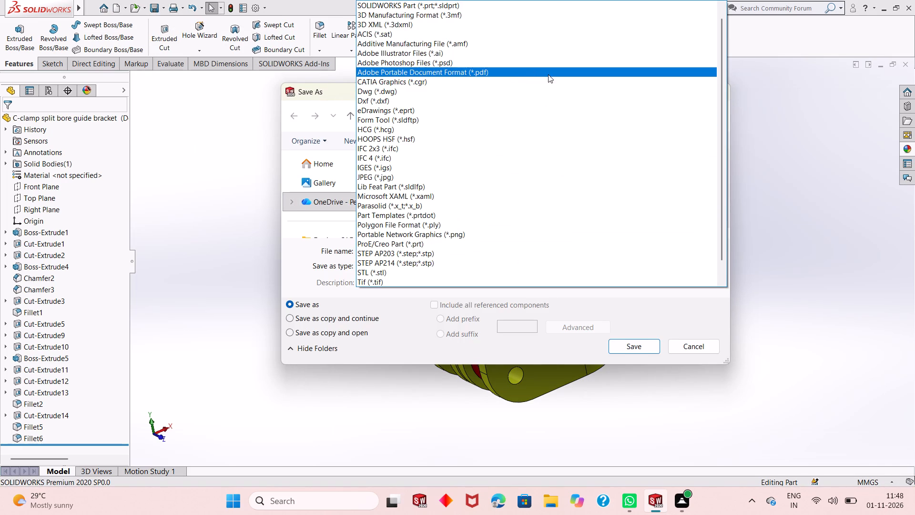
{"action": "left_click", "coordinate": [548, 74]}
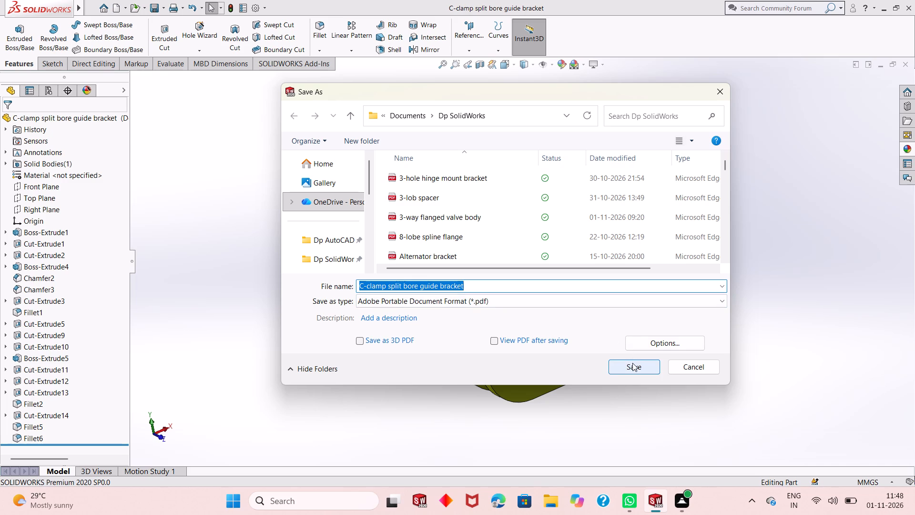
{"action": "left_click", "coordinate": [632, 363]}
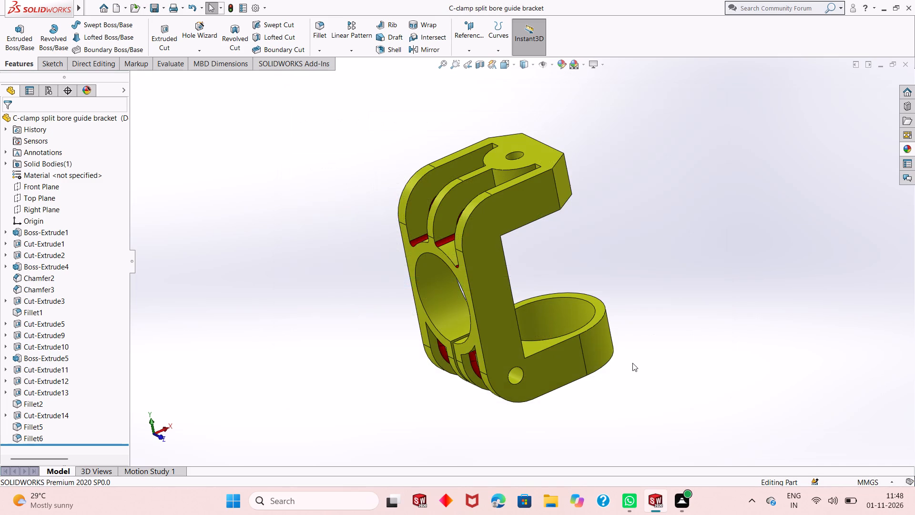